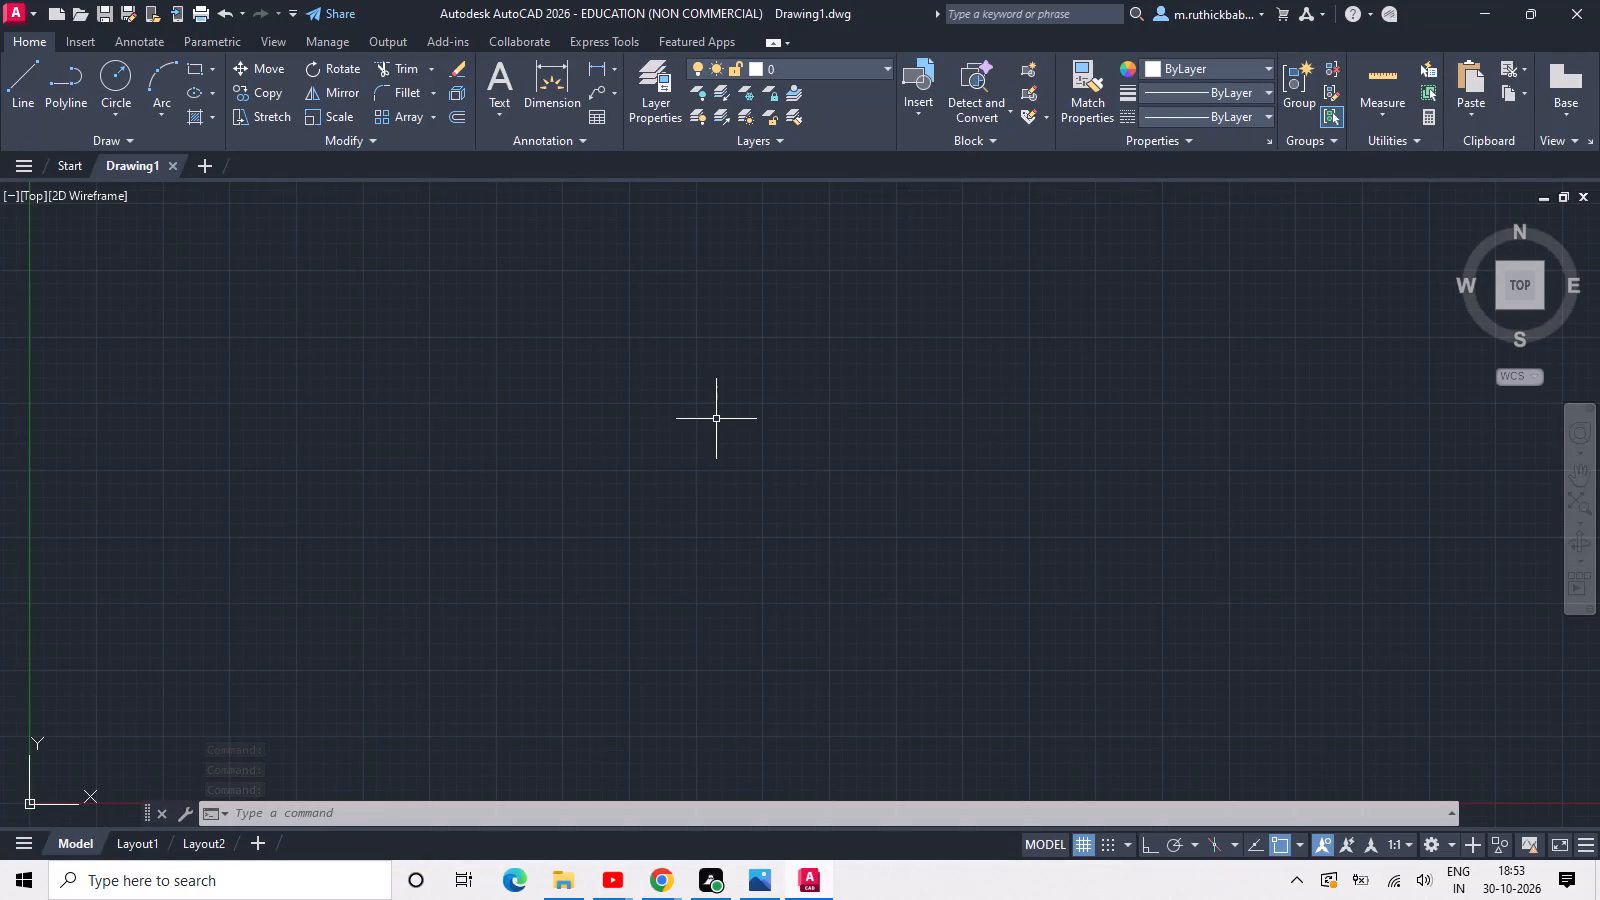
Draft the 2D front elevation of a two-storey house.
Set the drawing's length units to Engineering with a precision of 0'-0".
type("un")
key("space")
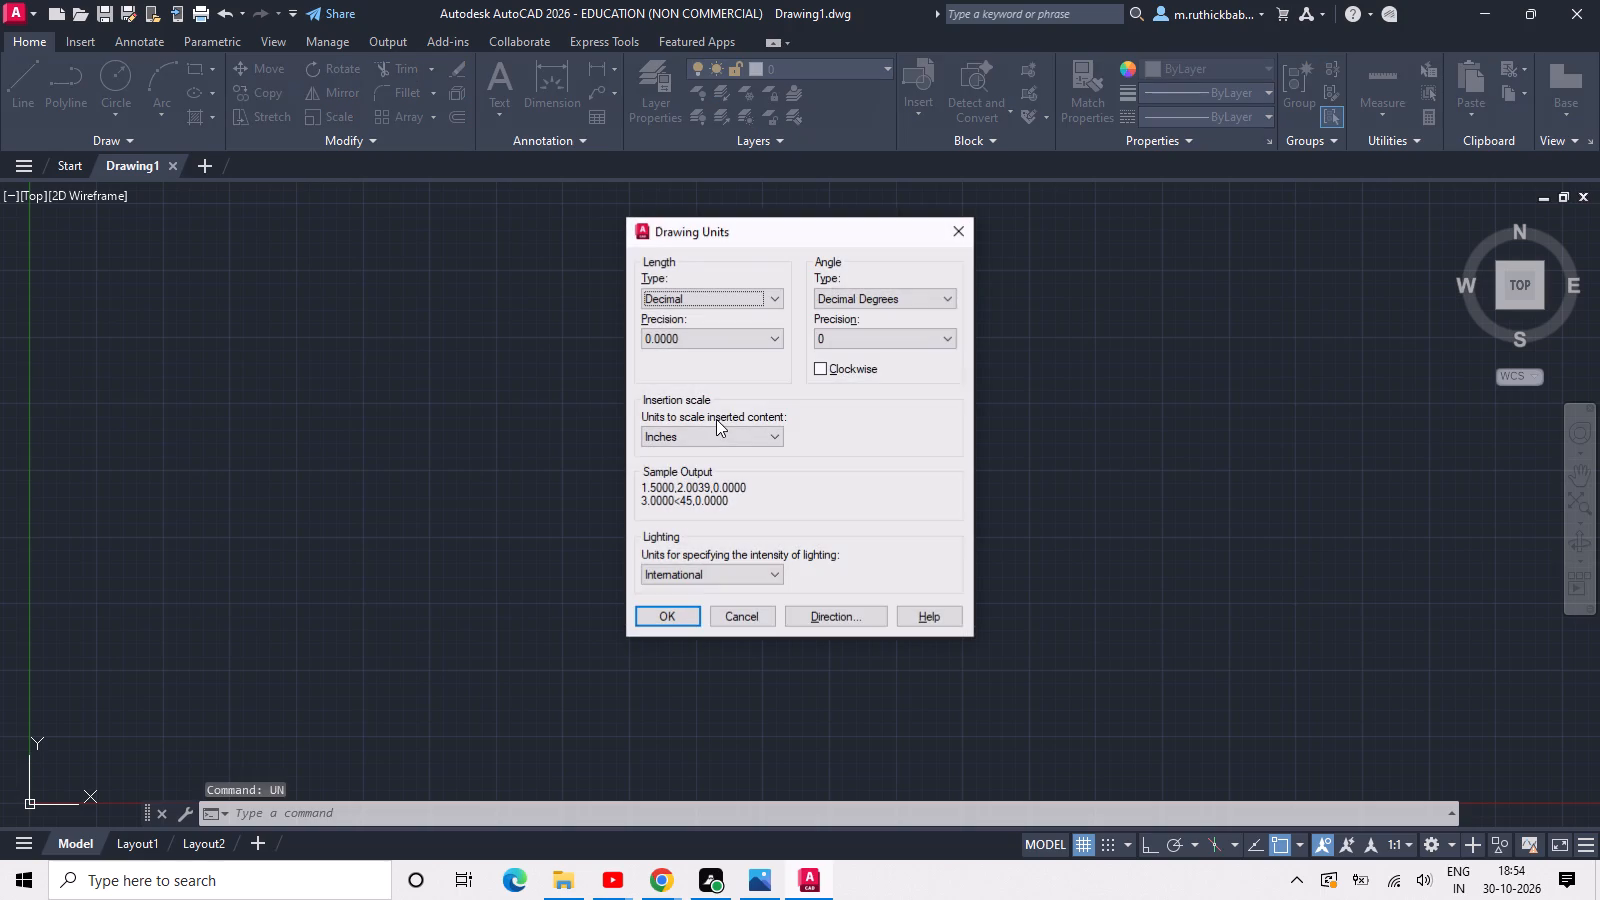
left_click(720, 291)
left_click(707, 342)
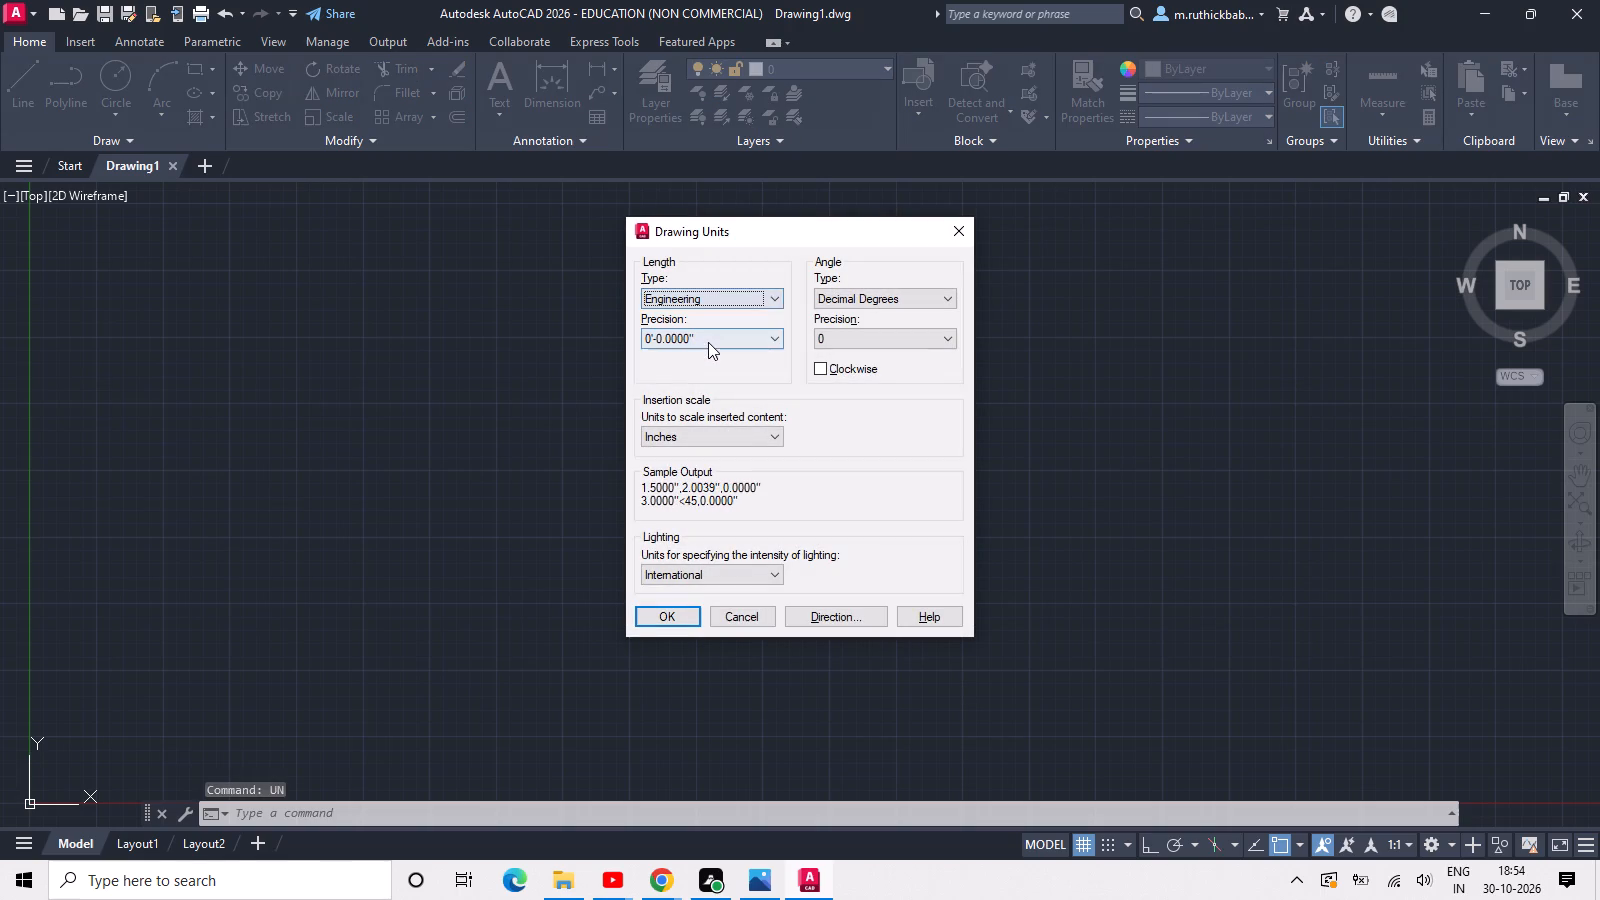
left_click(708, 342)
left_click(708, 354)
left_click(679, 618)
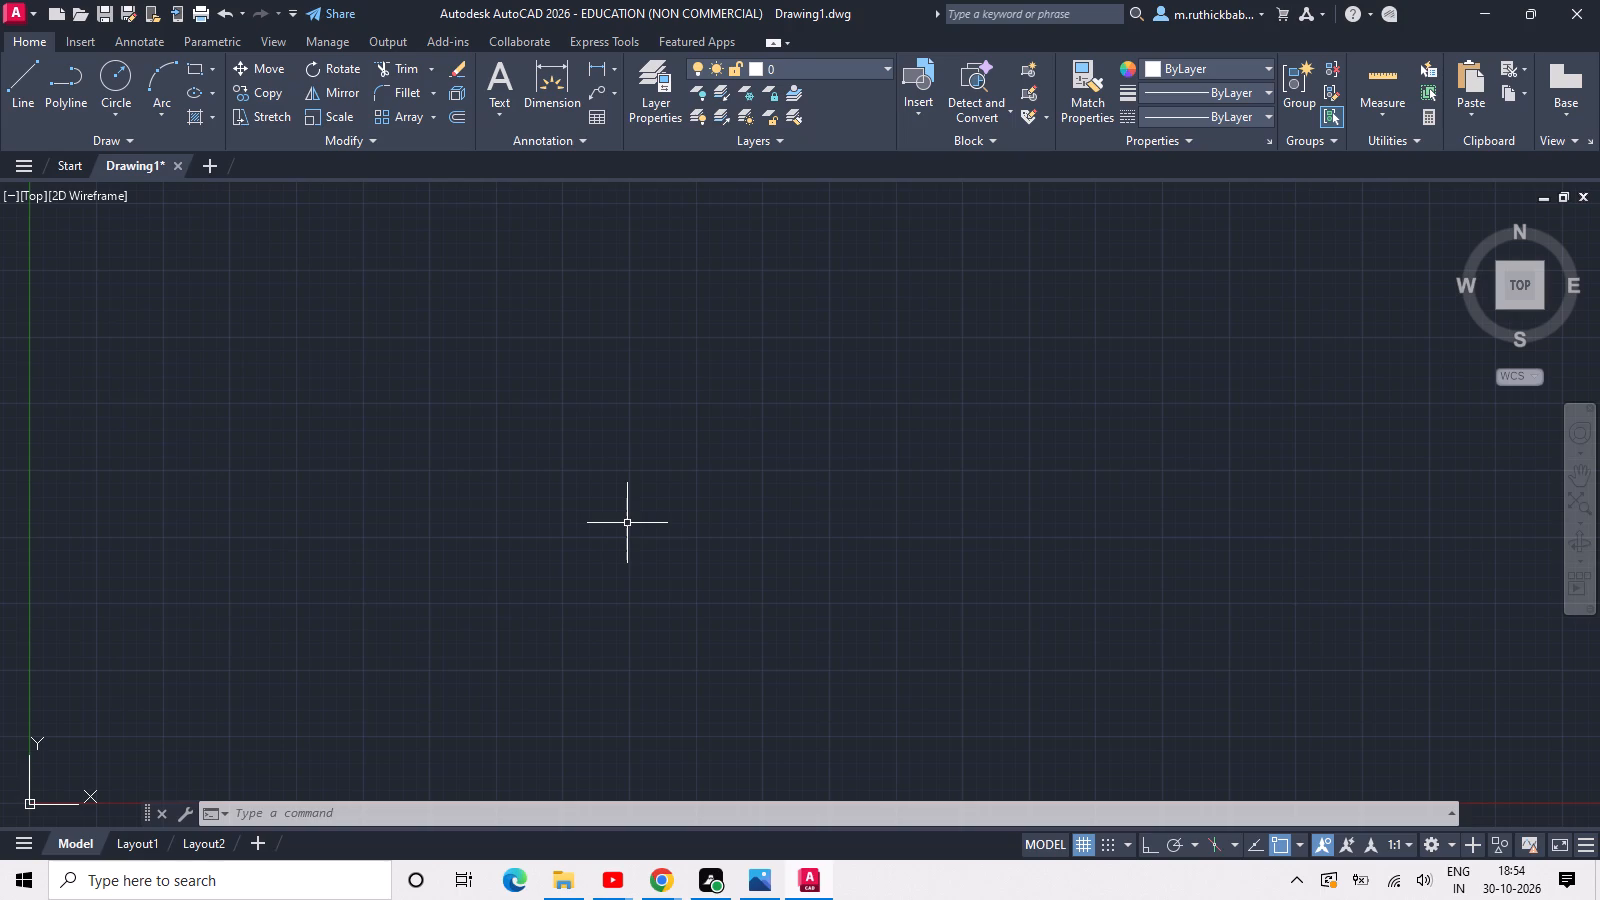
Draw a rectangle 20' wide by 10' high near the origin.
type("rec")
key("space")
left_click(540, 610)
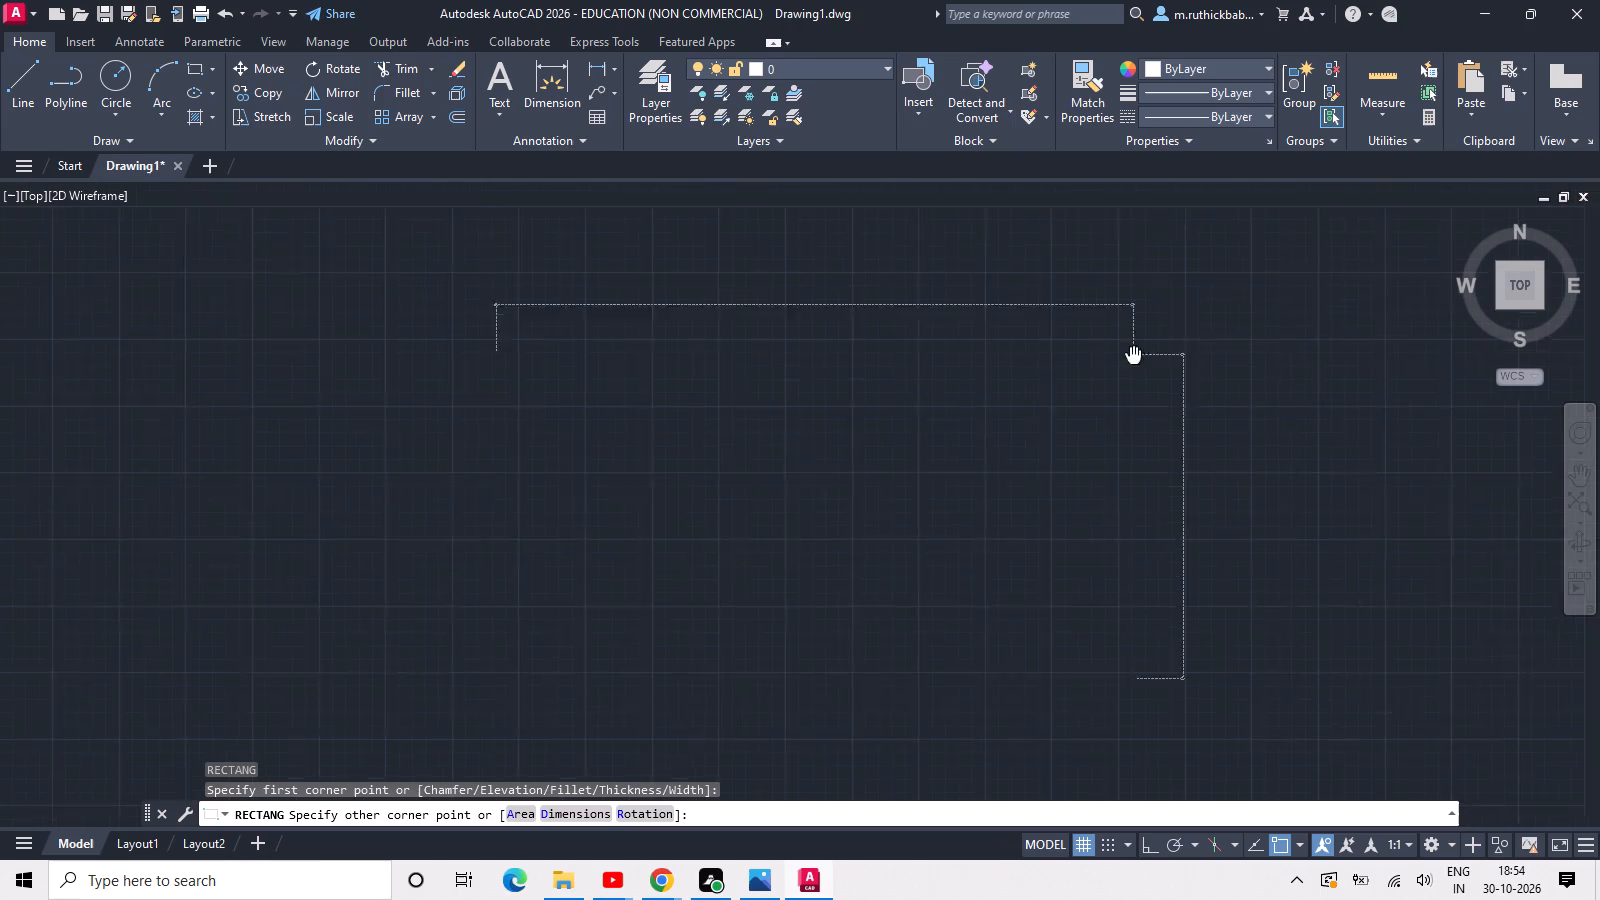
scroll(1099, 395, "down", 2)
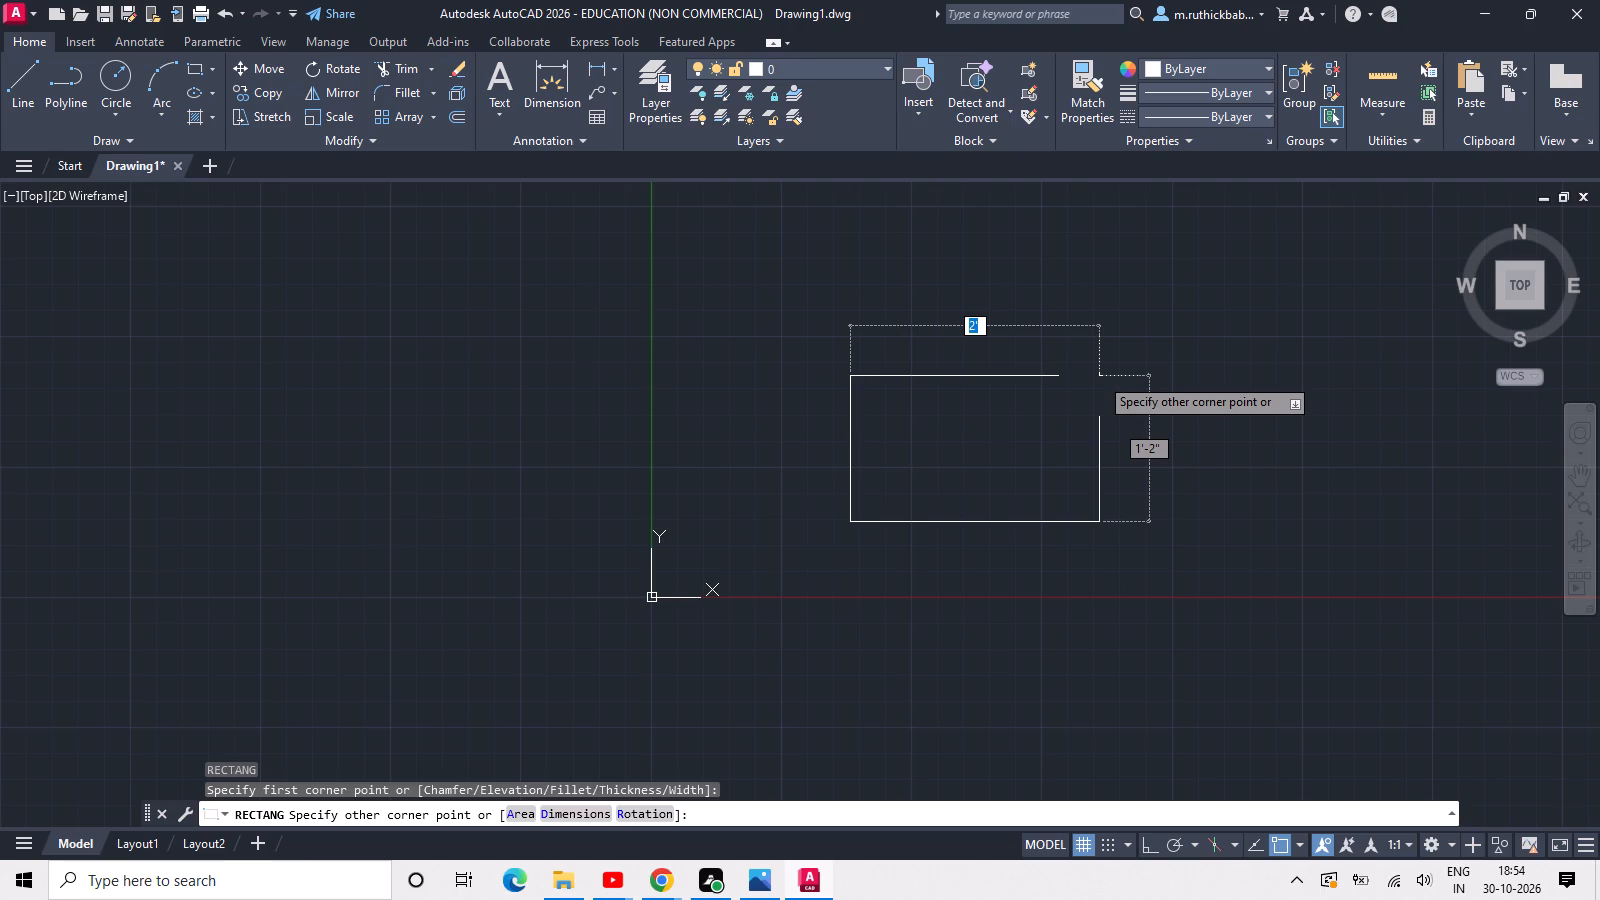
key("space")
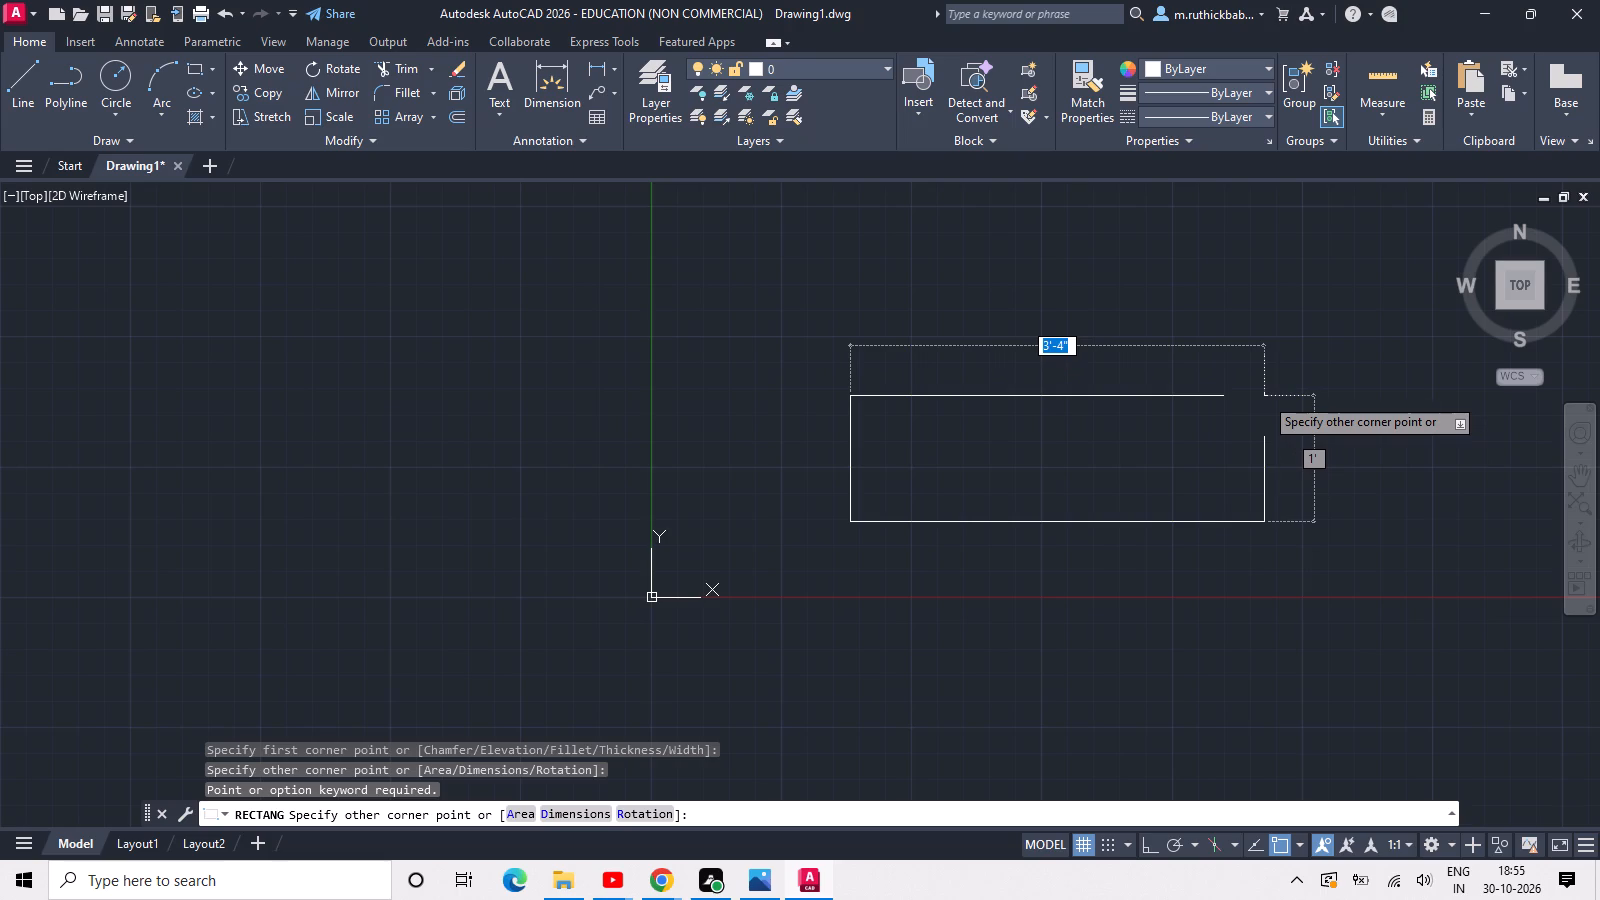
type("20")
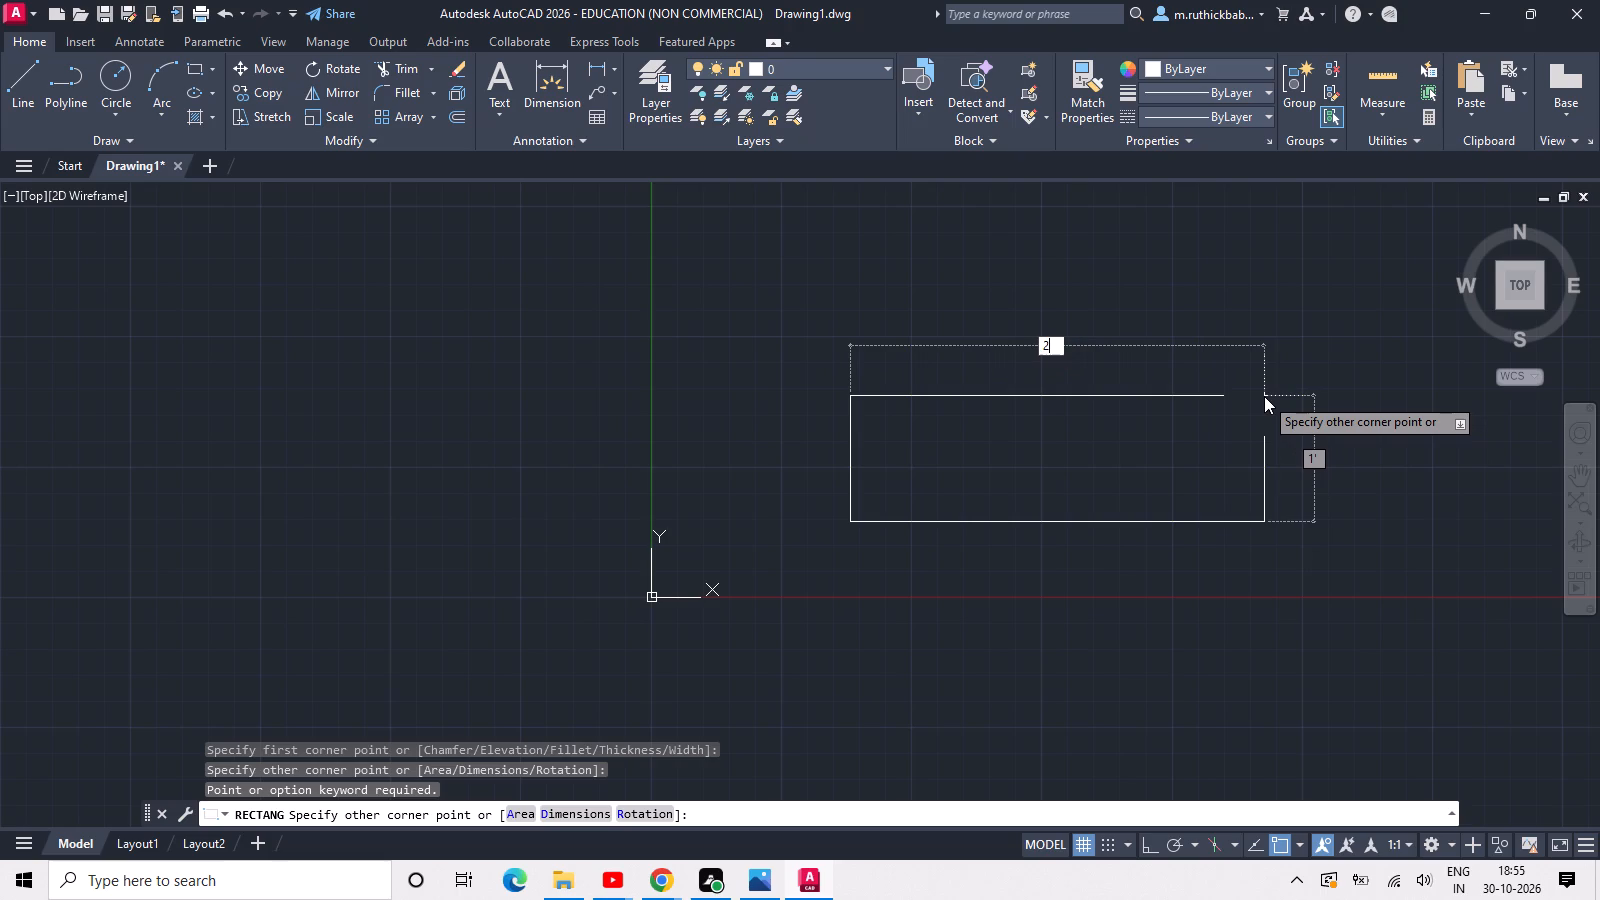
key("apostrophe")
key("Tab")
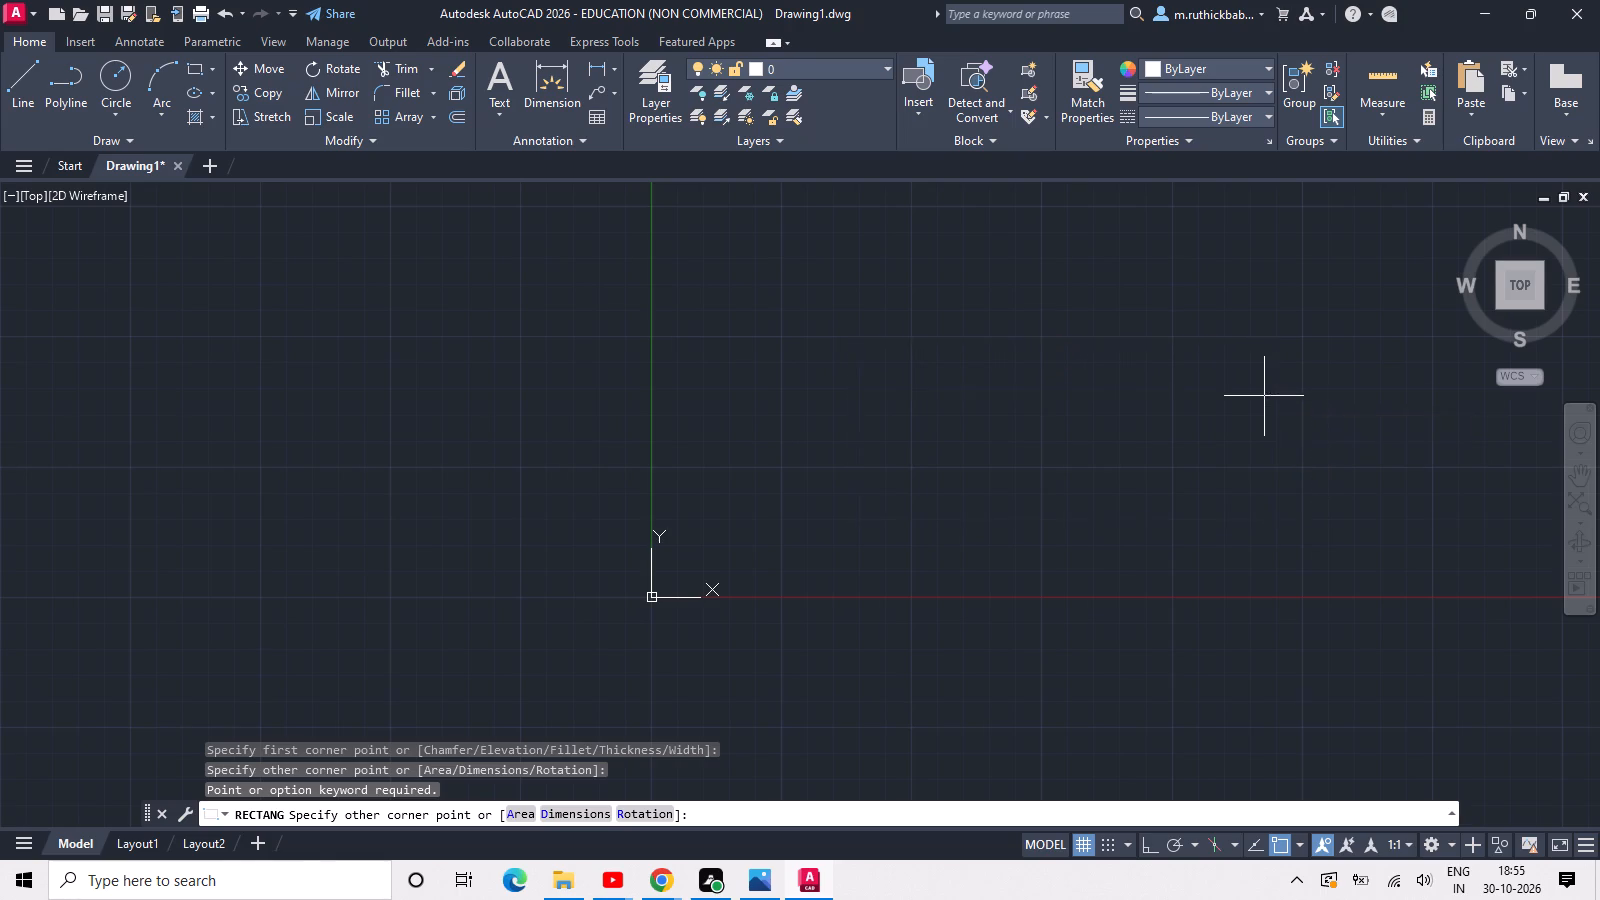
type("10'")
key("Return")
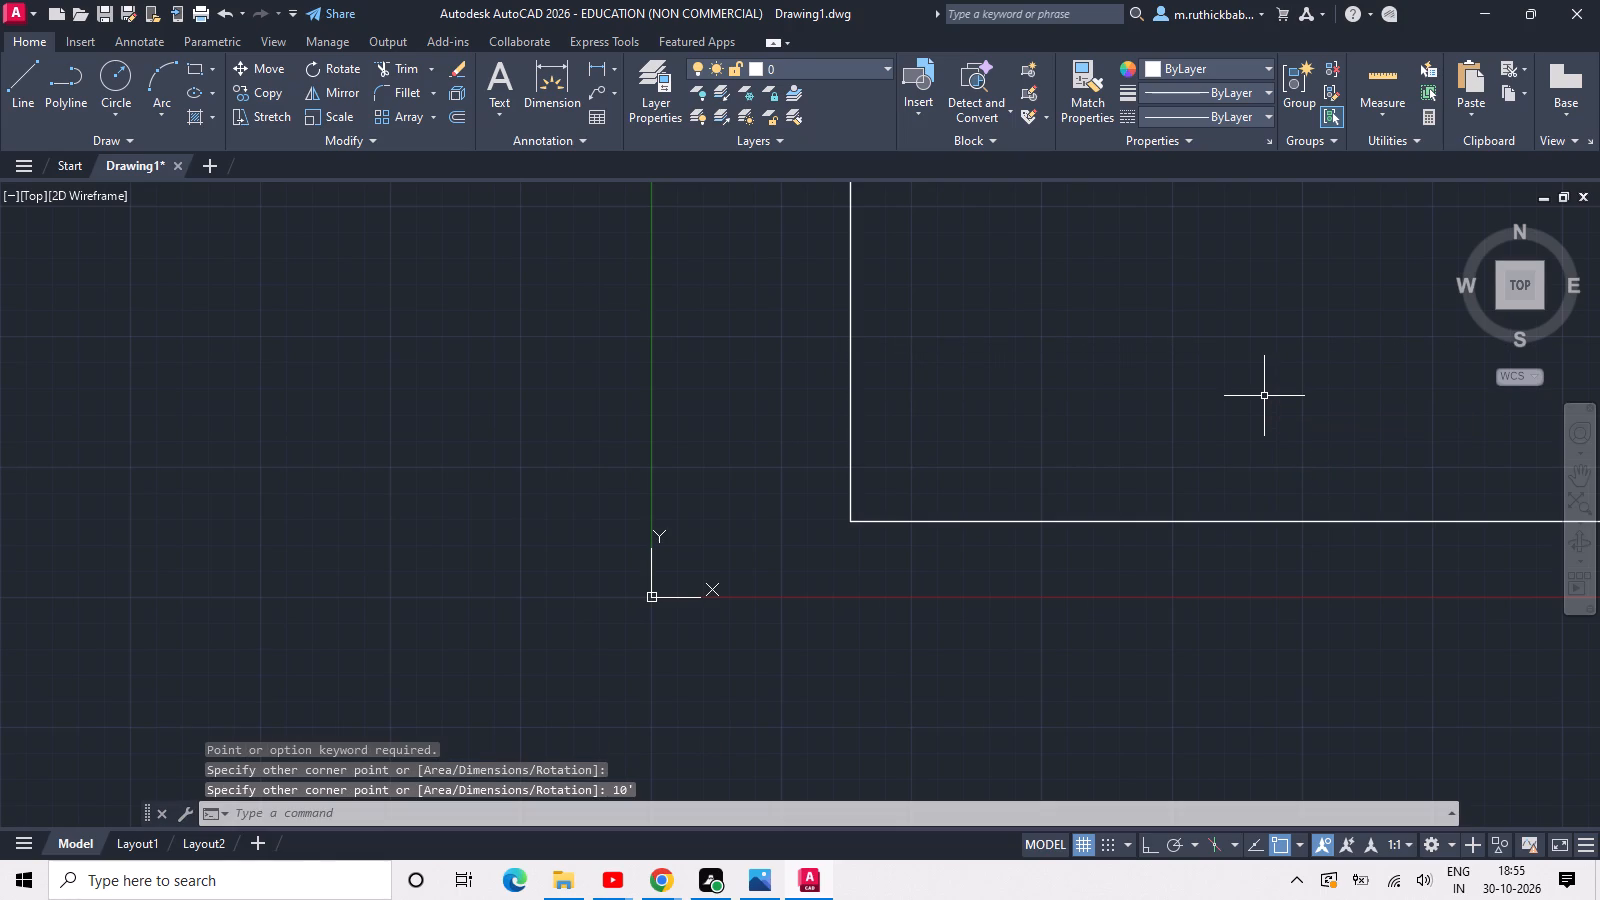
Explode the 20' by 10' rectangle into separate lines.
scroll(1199, 321, "down", 4)
middle_click_drag(1246, 391, 568, 657)
scroll(629, 618, "down", 1)
left_click_drag(845, 522, 830, 499)
left_click(777, 368)
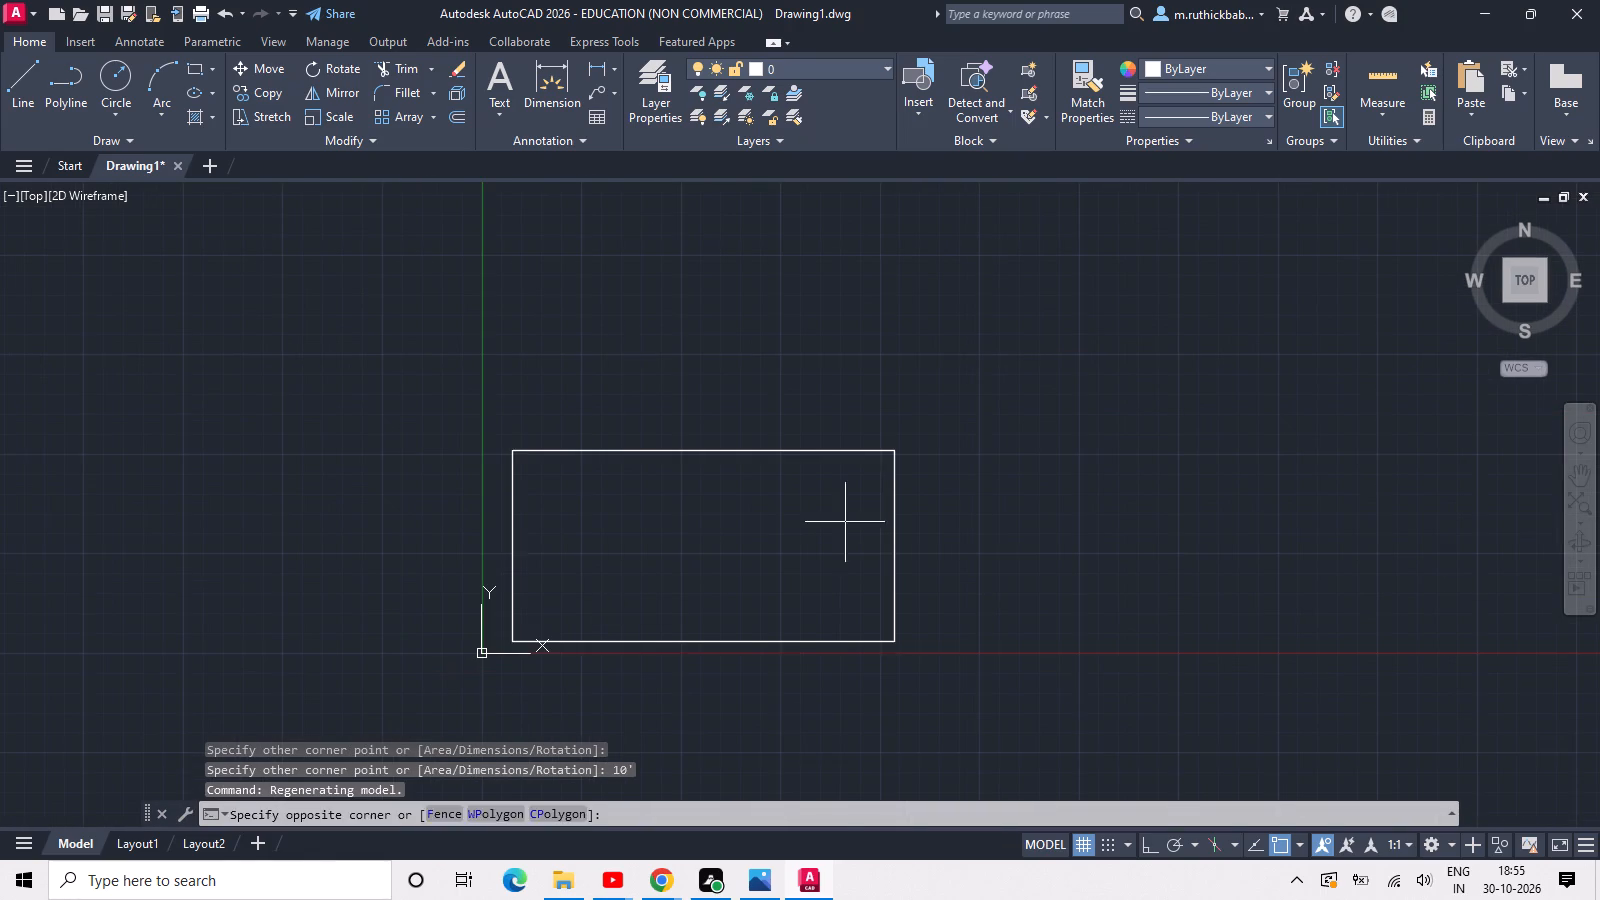
type("x")
key("space")
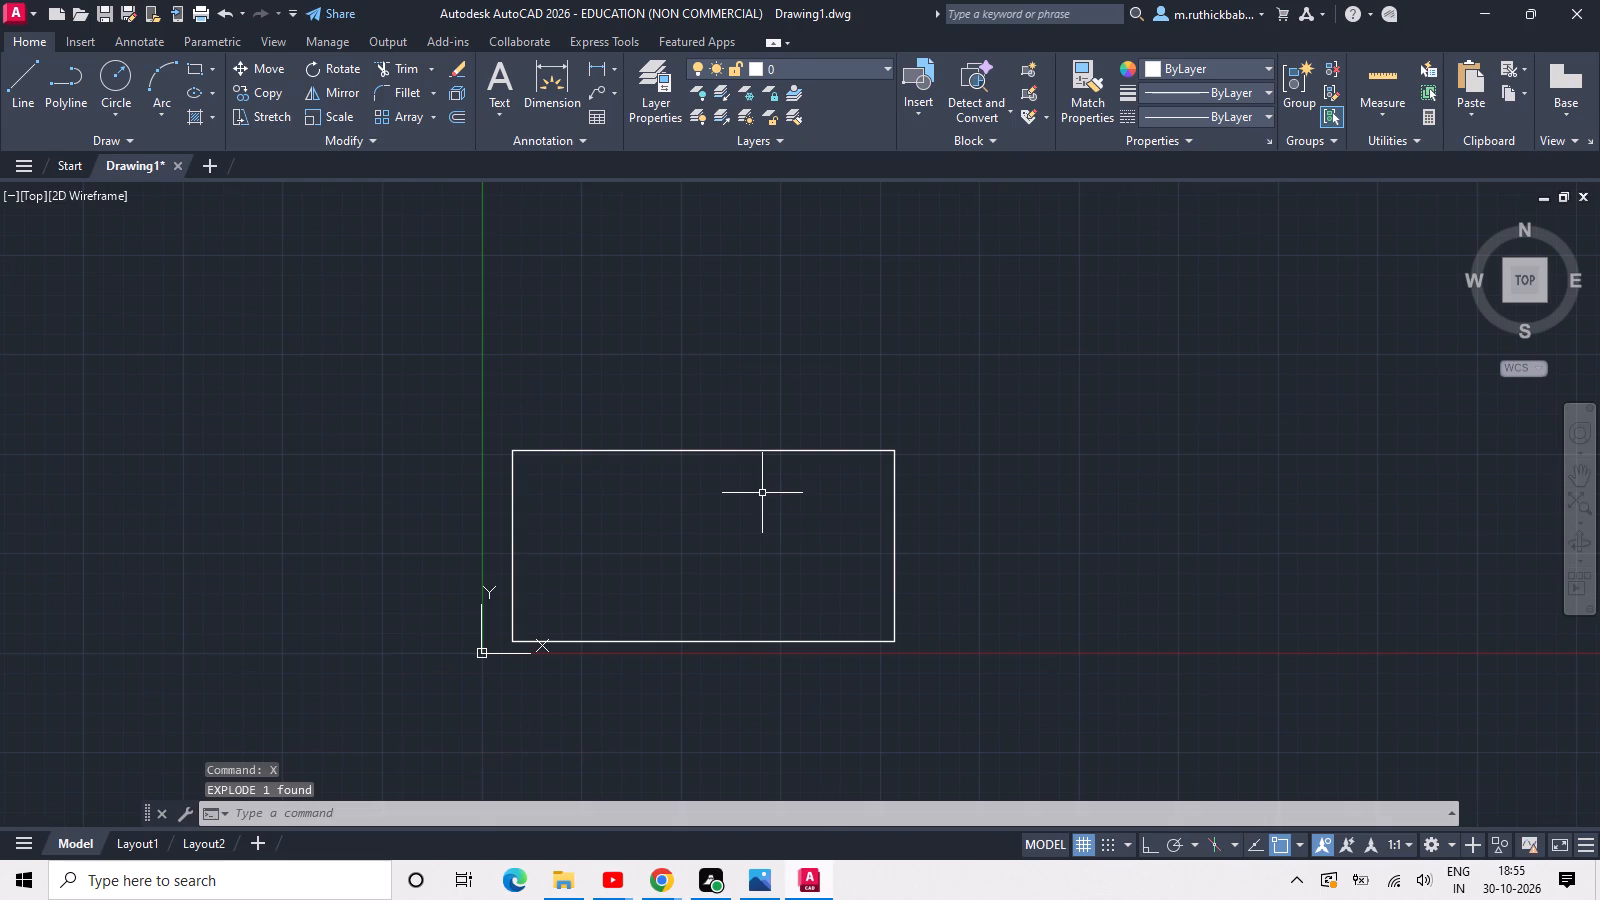
Copy the rectangle's four lines straight up by 10' and 20' with Ortho on, using the lower-right corner as base point.
scroll(763, 501, "down", 1)
middle_click_drag(751, 527, 799, 517)
scroll(798, 514, "down", 1)
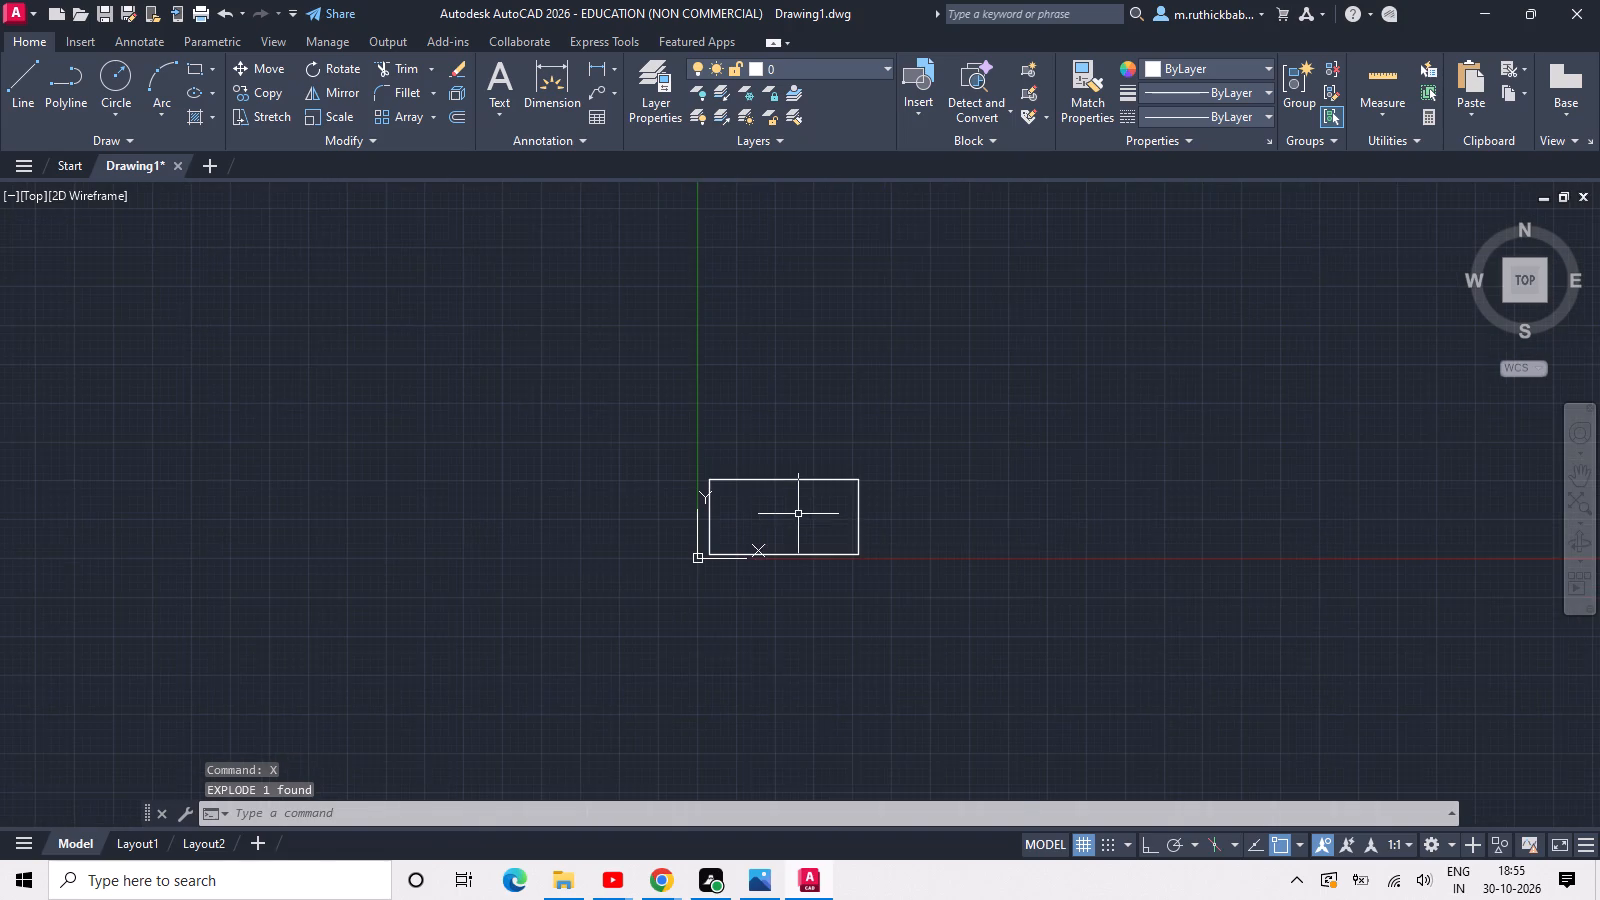
middle_click_drag(797, 514, 768, 509)
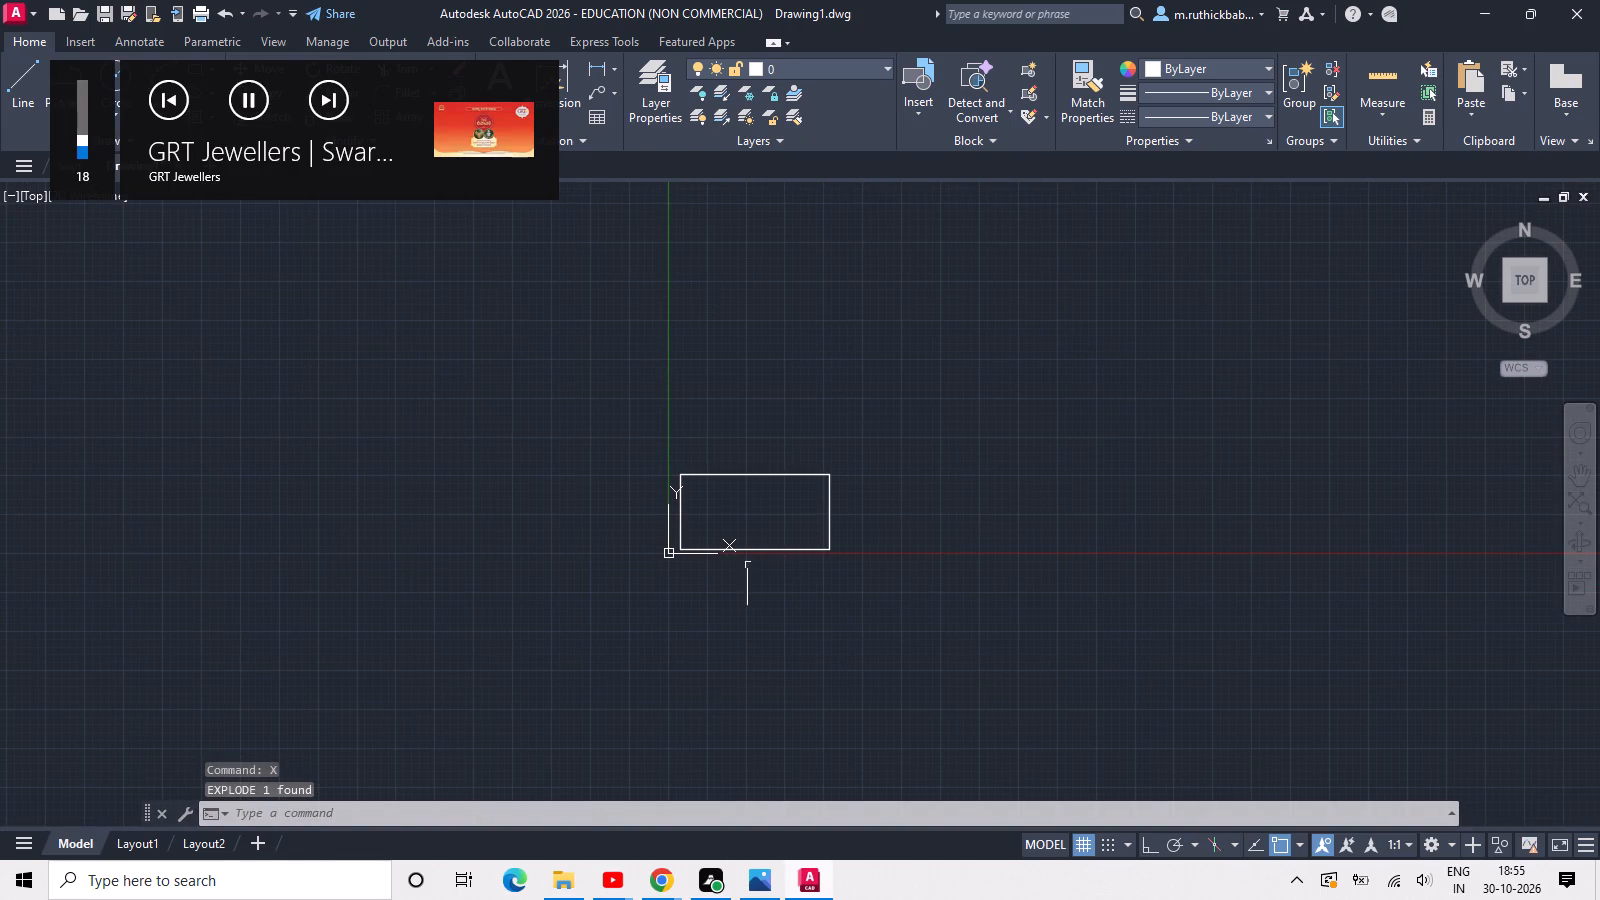
left_click_drag(870, 579, 863, 551)
left_click(792, 454)
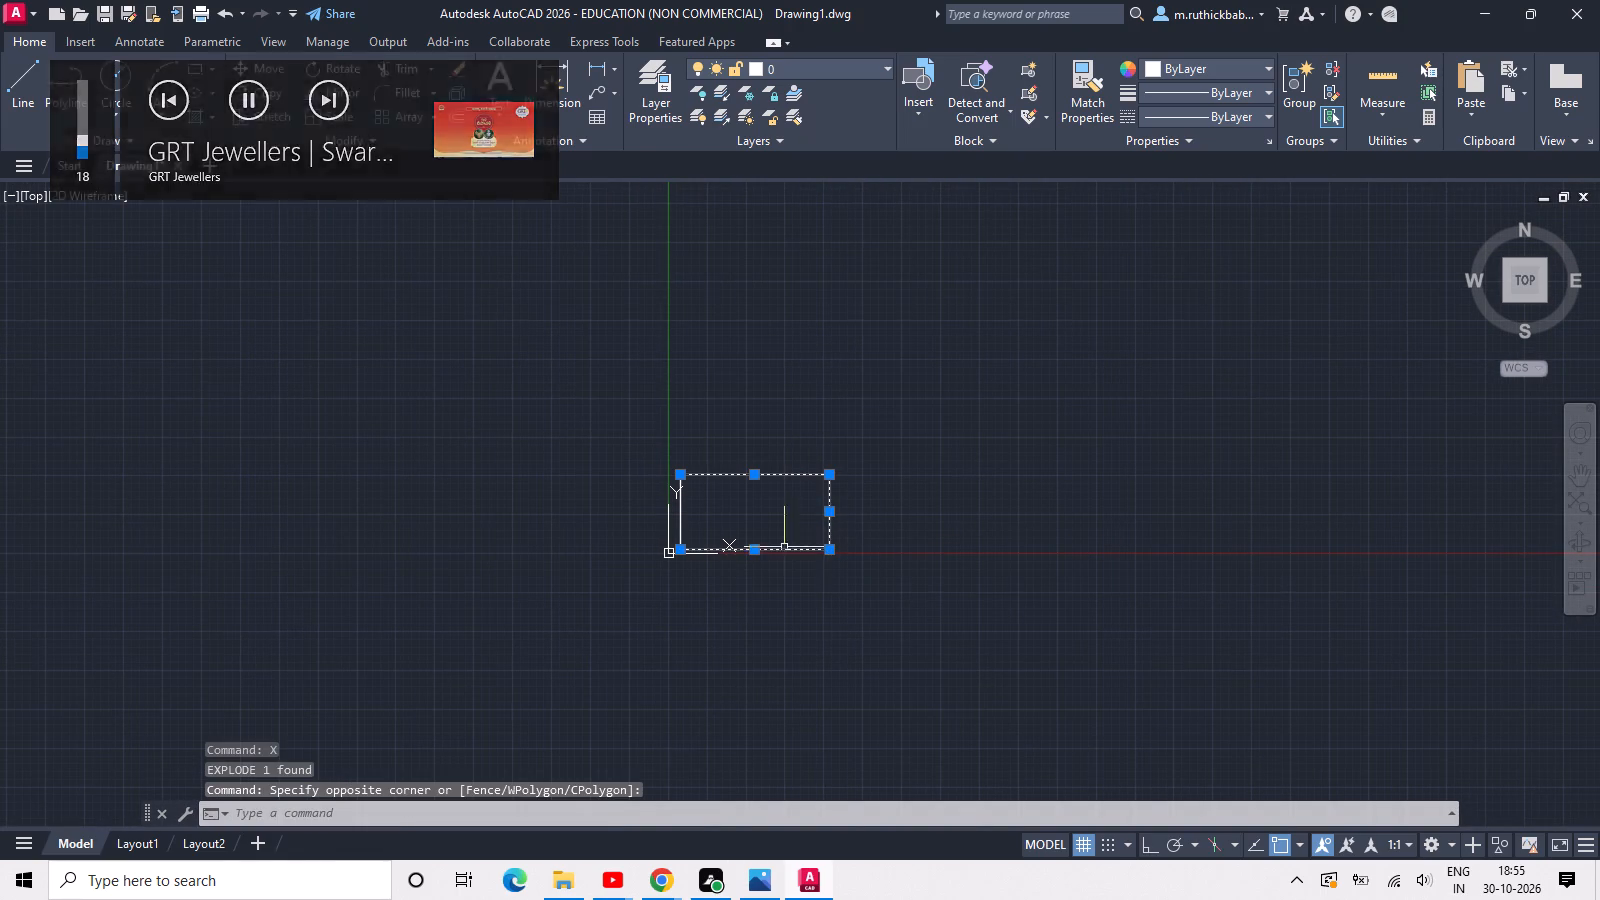
left_click_drag(760, 540, 734, 518)
left_click(673, 485)
type("co")
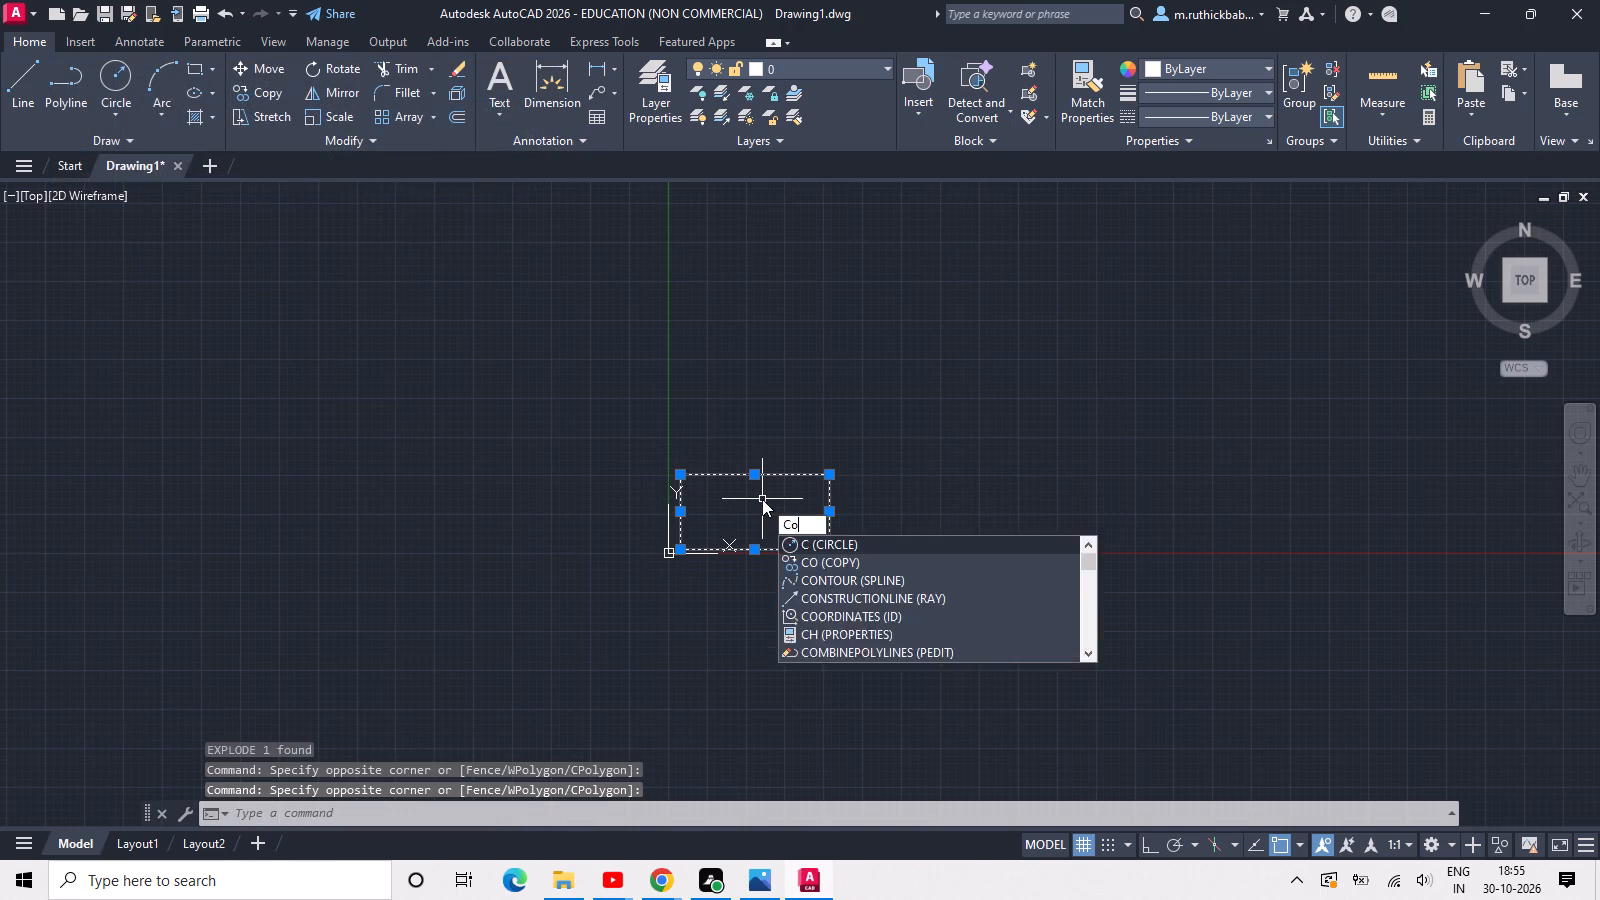
key("space")
left_click(828, 549)
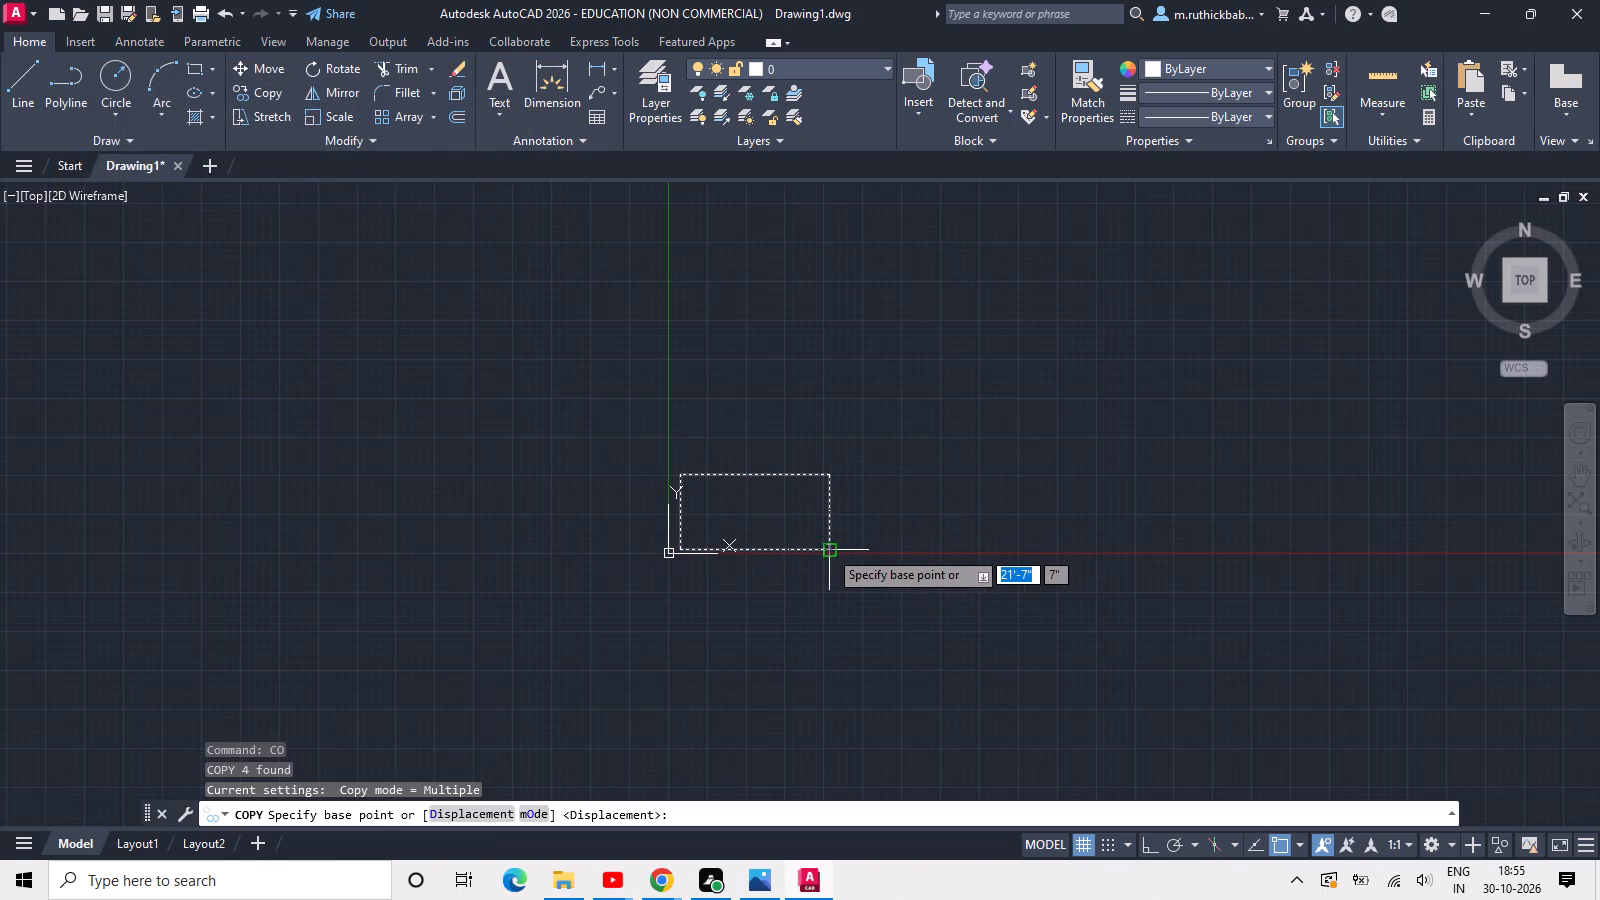
left_click(1152, 847)
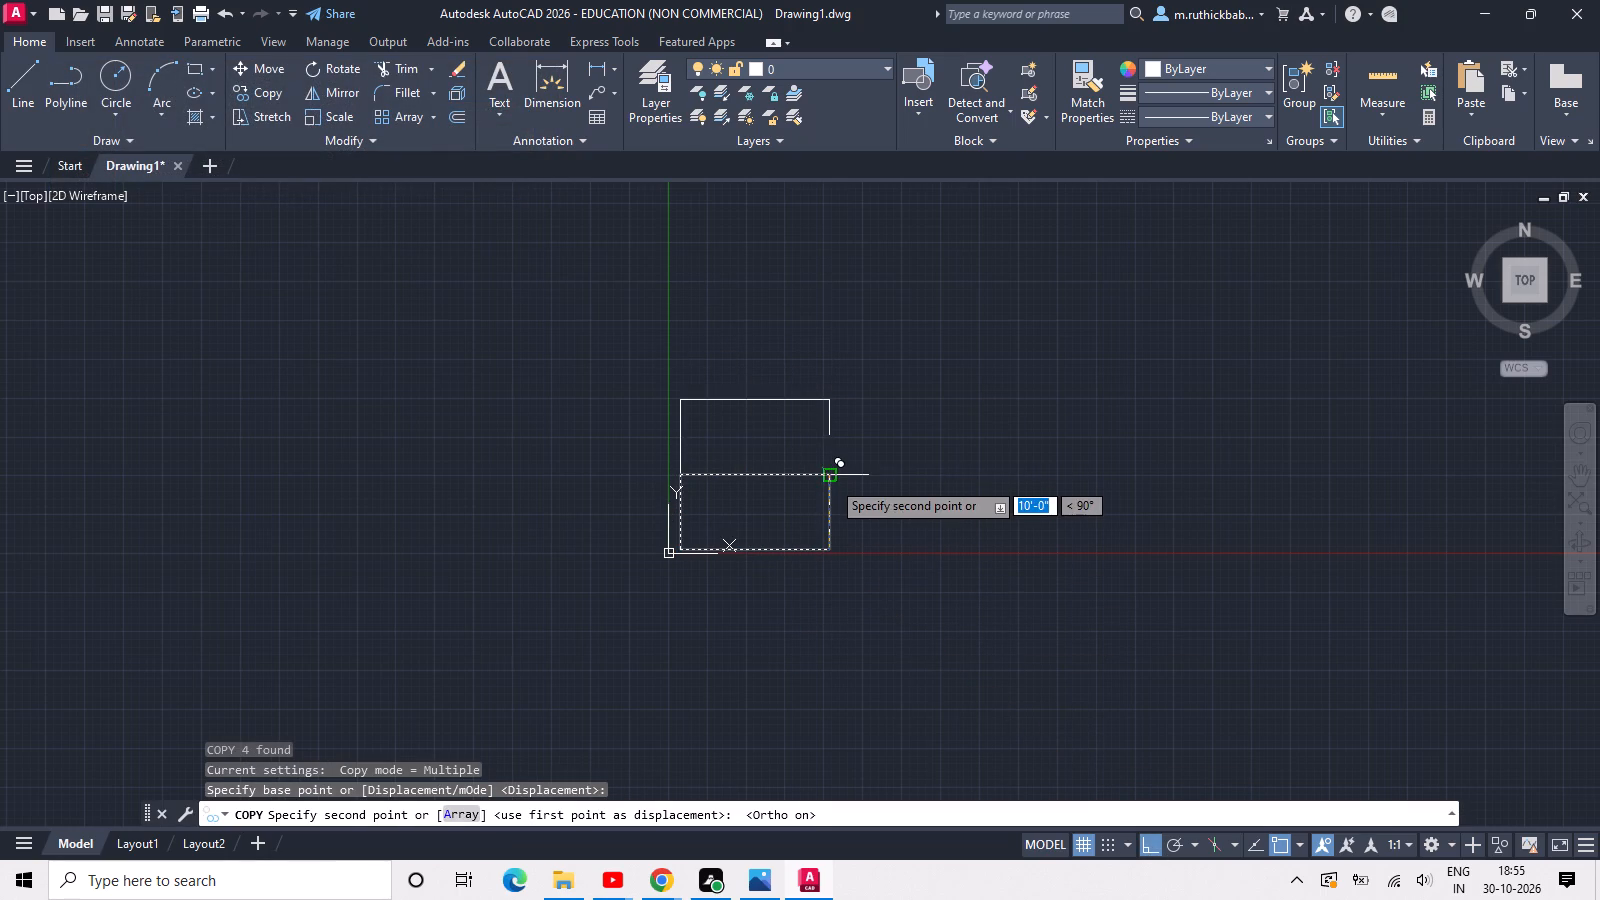
left_click(831, 480)
left_click(832, 402)
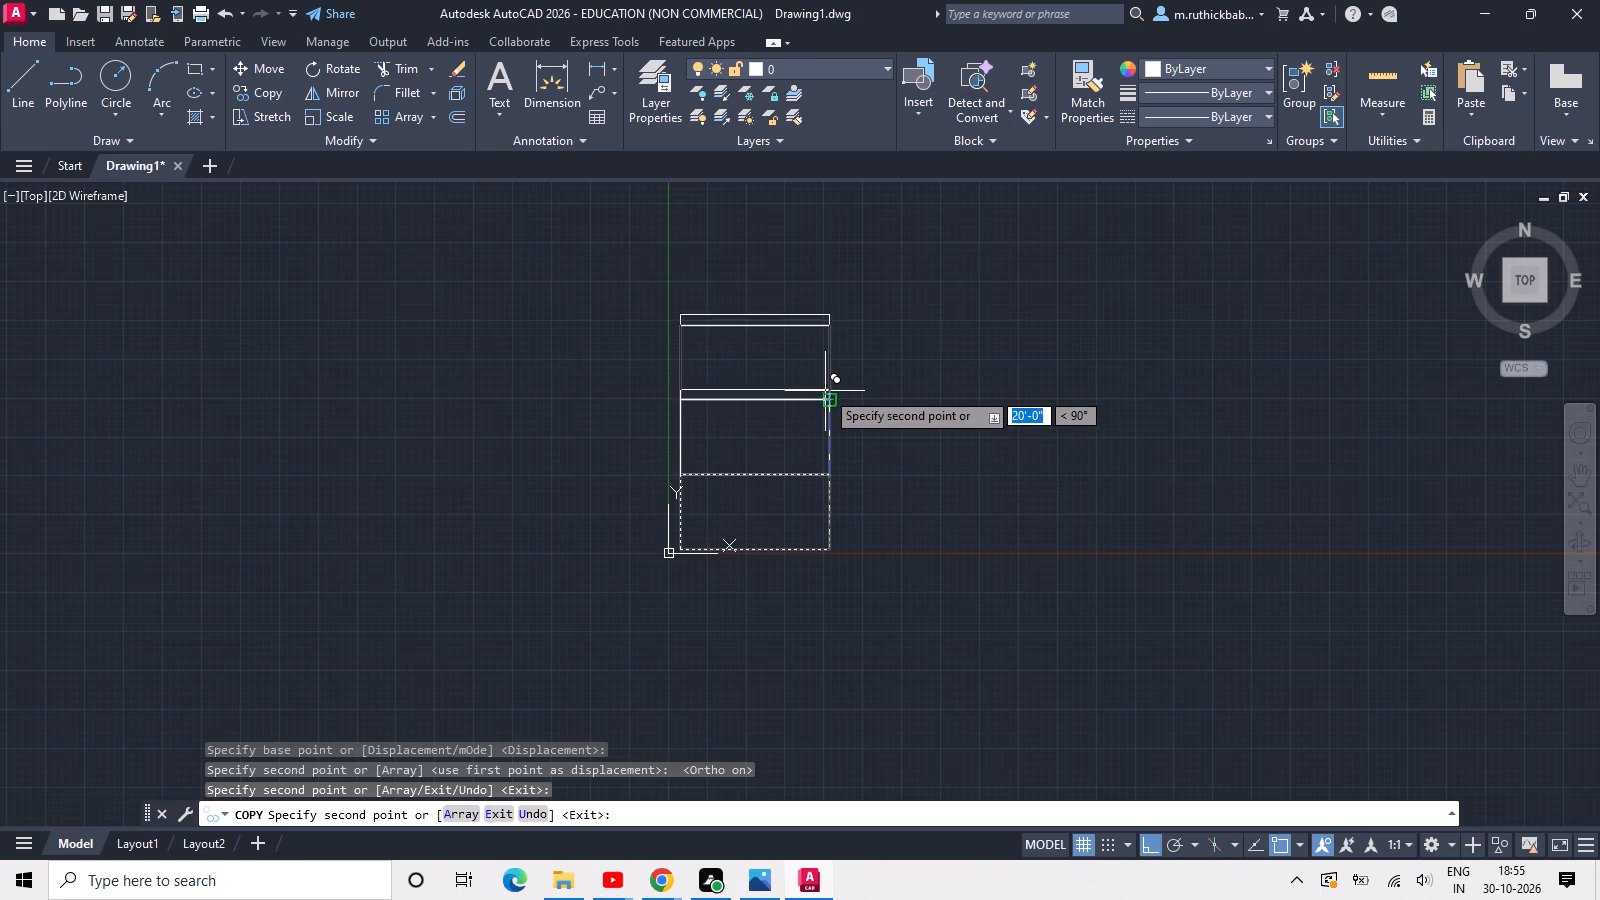
key("Escape")
Move the topmost horizontal line down 5' to the midpoint of the upper rectangle's side.
scroll(793, 346, "up", 2)
left_click_drag(785, 319, 767, 303)
left_click(717, 244)
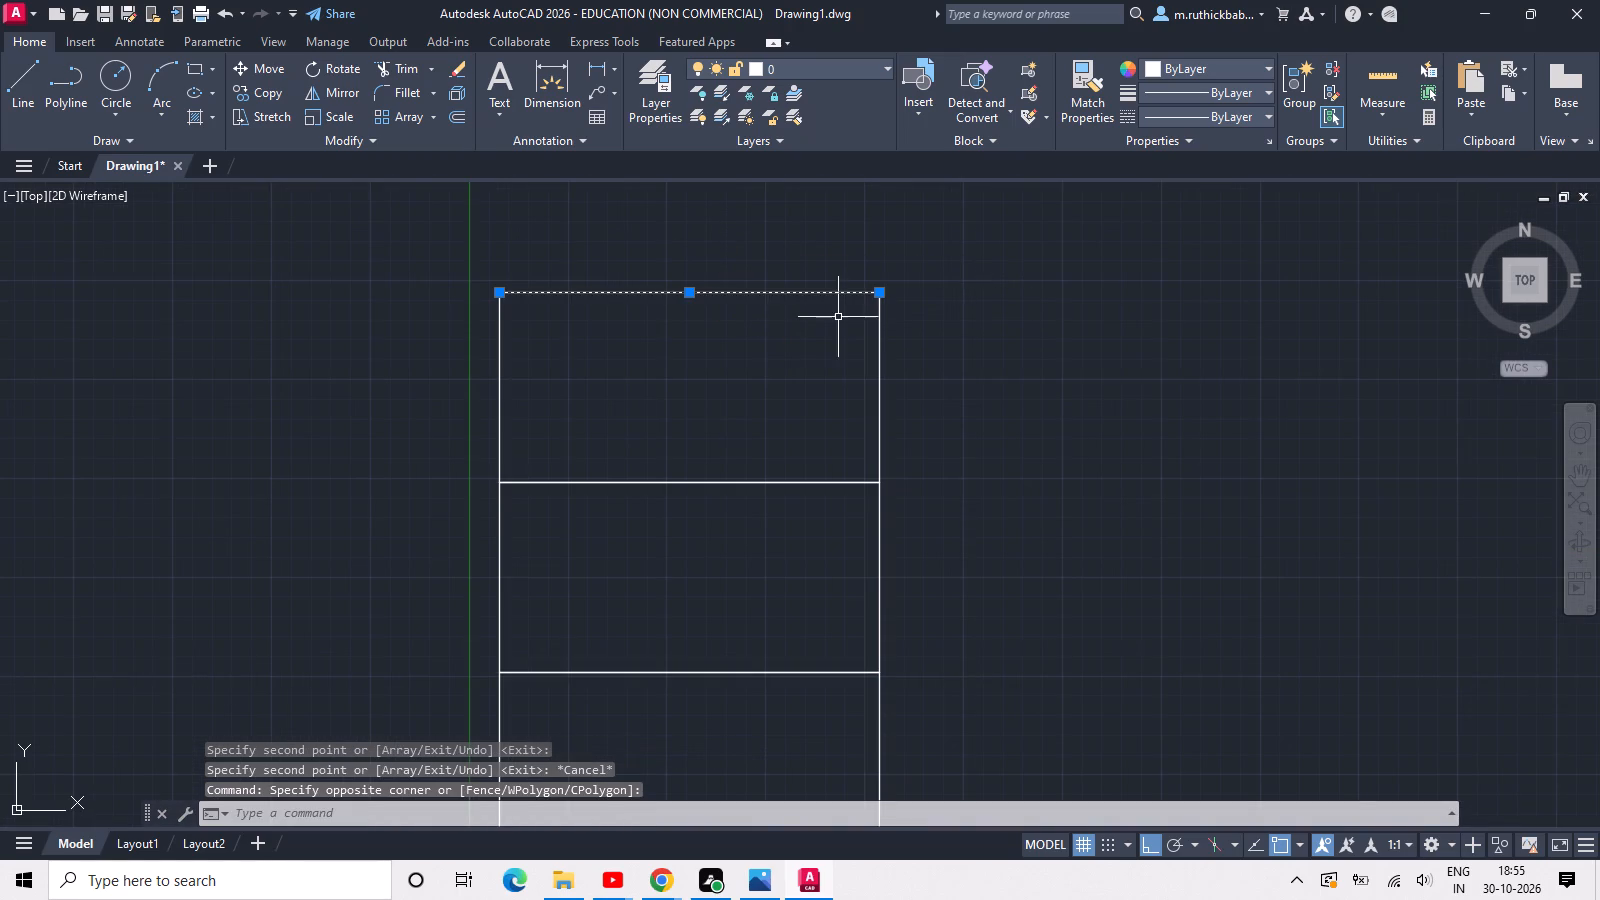
key("m")
type("ov")
key("space")
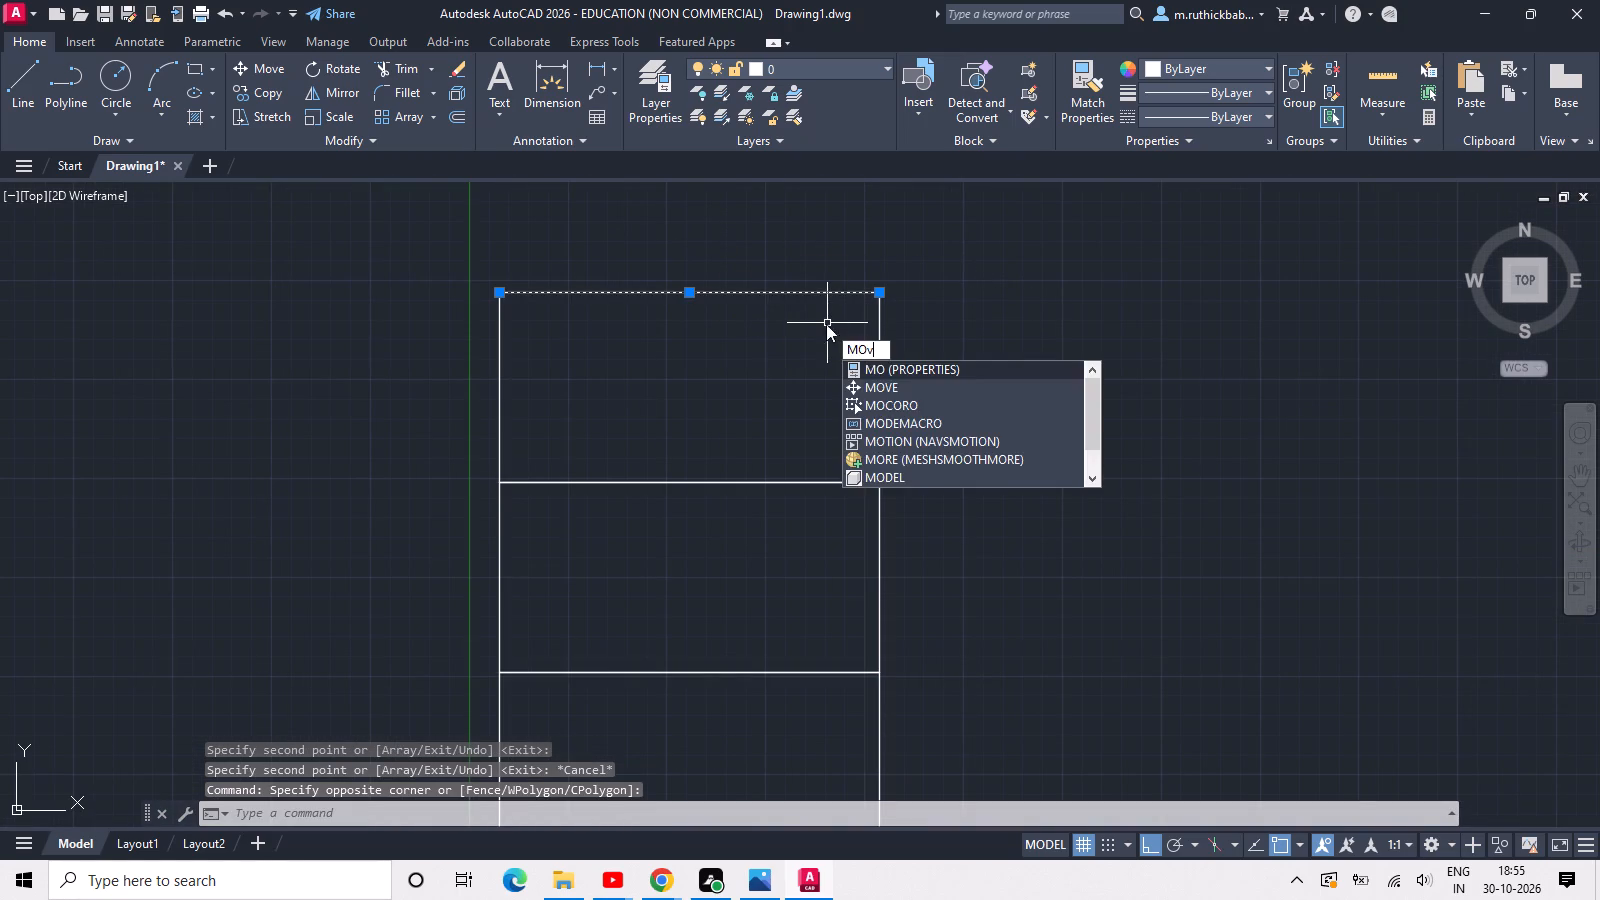
left_click(879, 295)
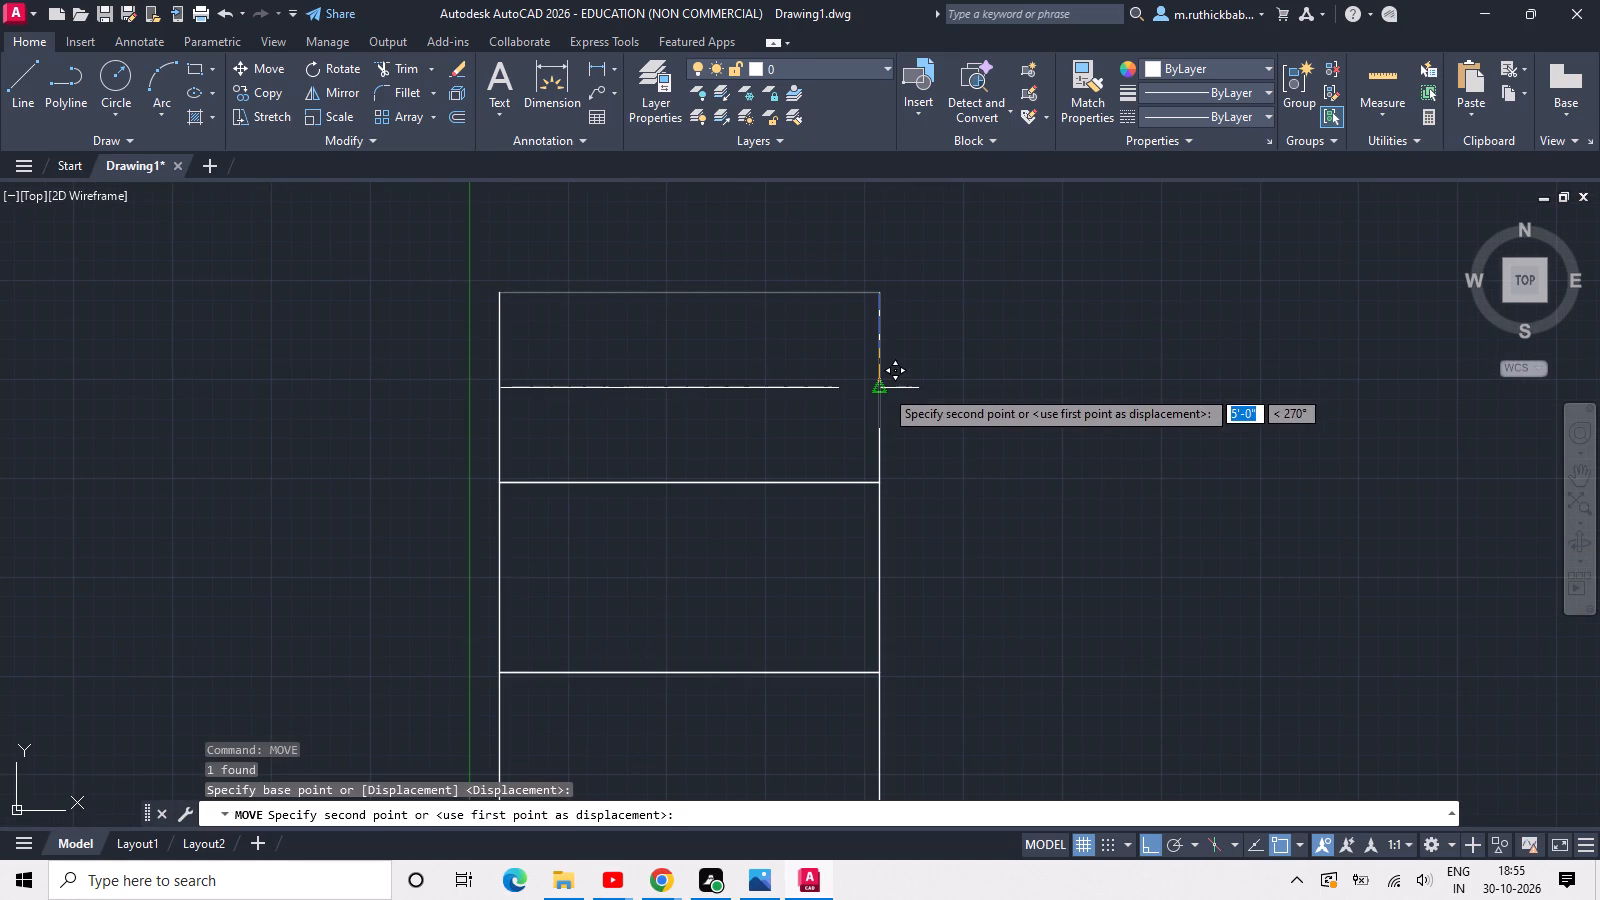
left_click(884, 386)
key("Escape")
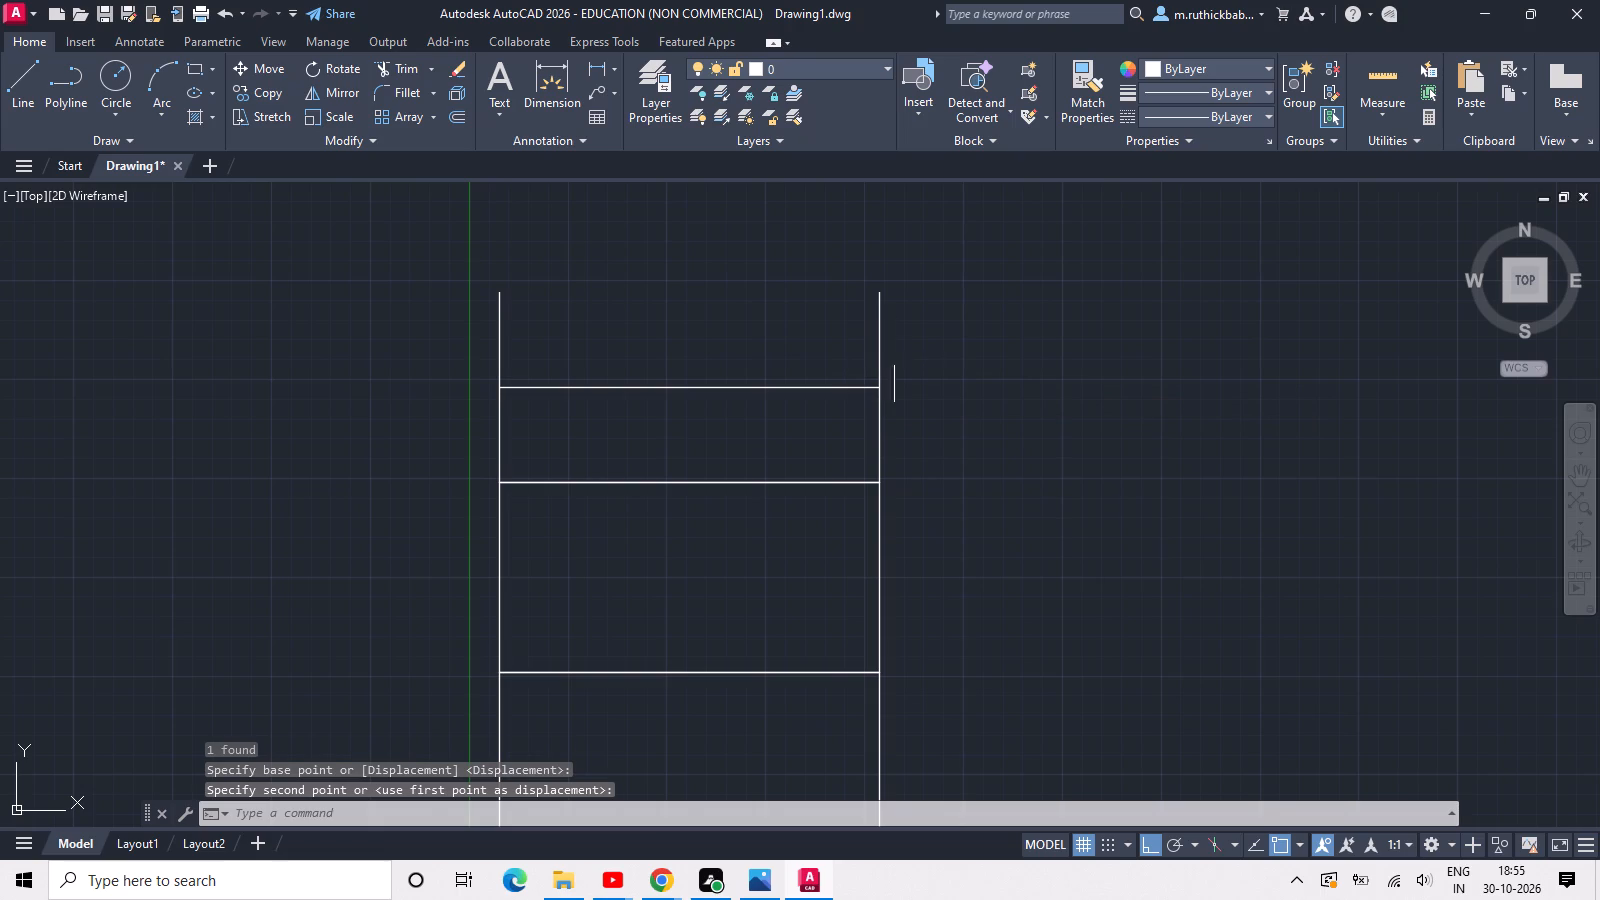
Trim the two vertical line ends that stick out above the moved top line.
key("t")
type("r")
key("space")
left_click_drag(918, 345, 874, 356)
left_click_drag(558, 360, 532, 347)
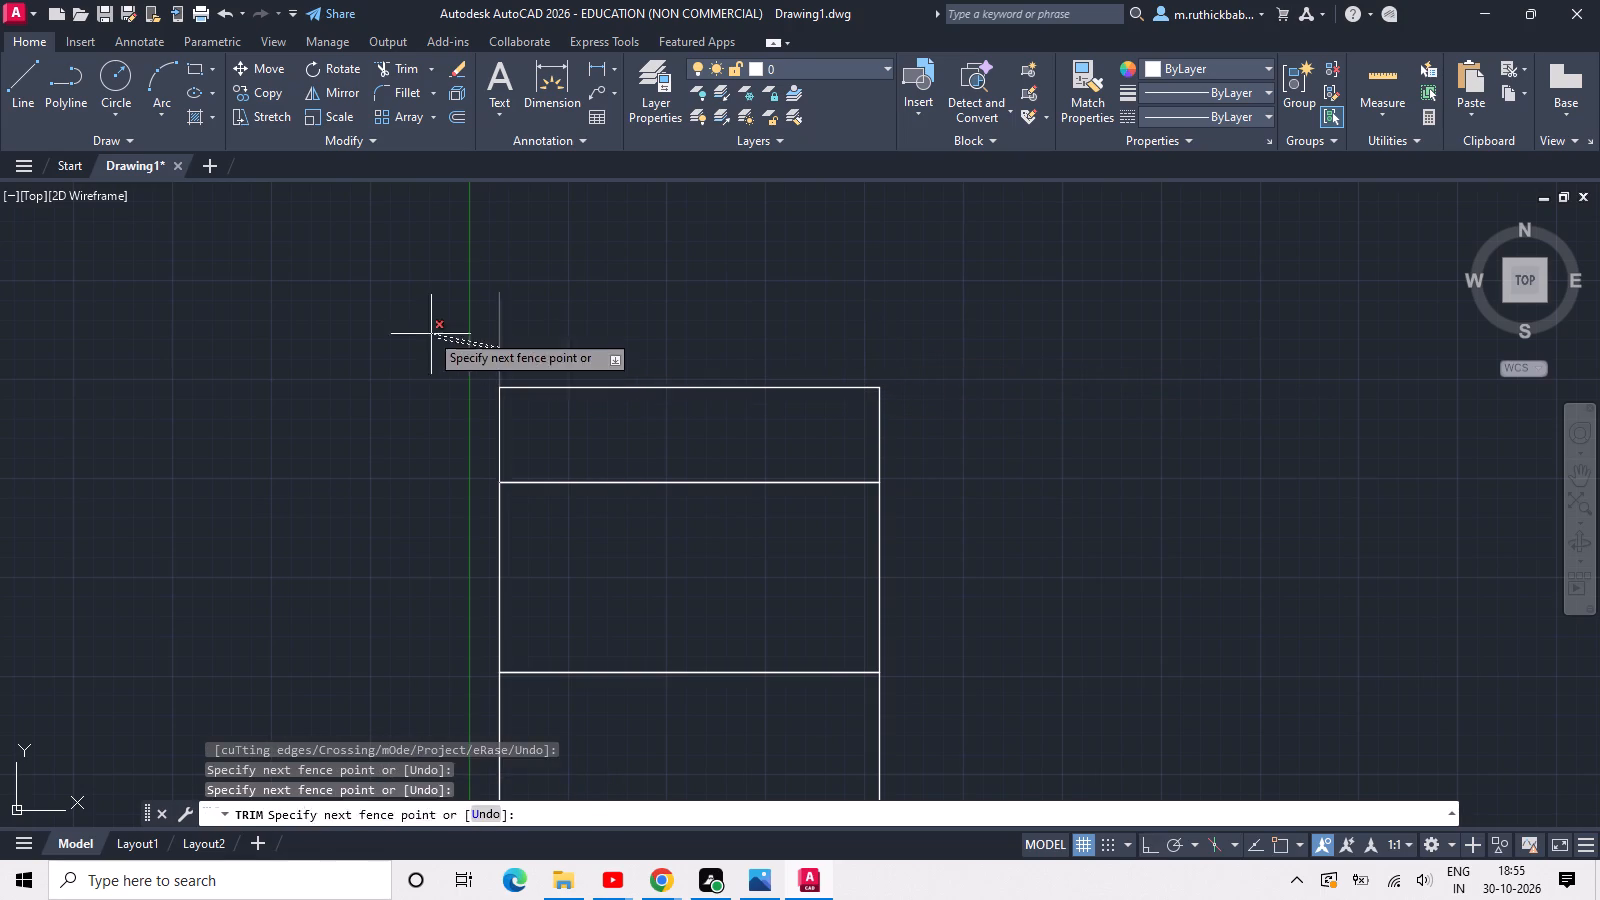
left_click(427, 331)
scroll(429, 316, "down", 2)
key("Escape")
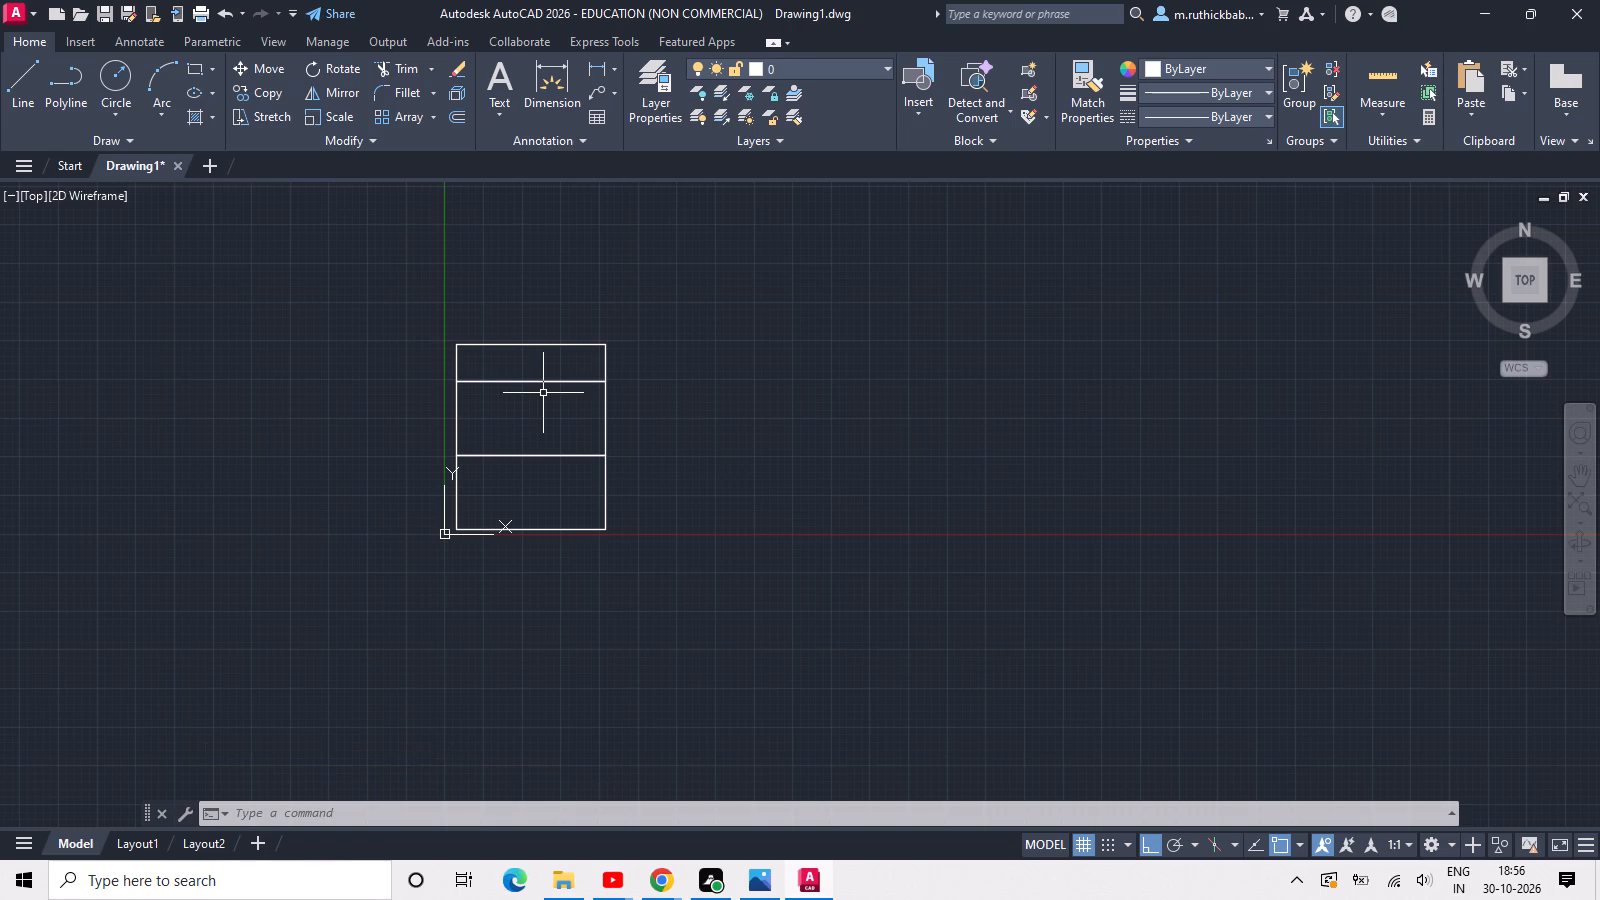
Join the right-hand side lines of the lower and middle rectangles into one line.
middle_click_drag(576, 405, 887, 381)
scroll(875, 394, "up", 3)
scroll(866, 401, "down", 2)
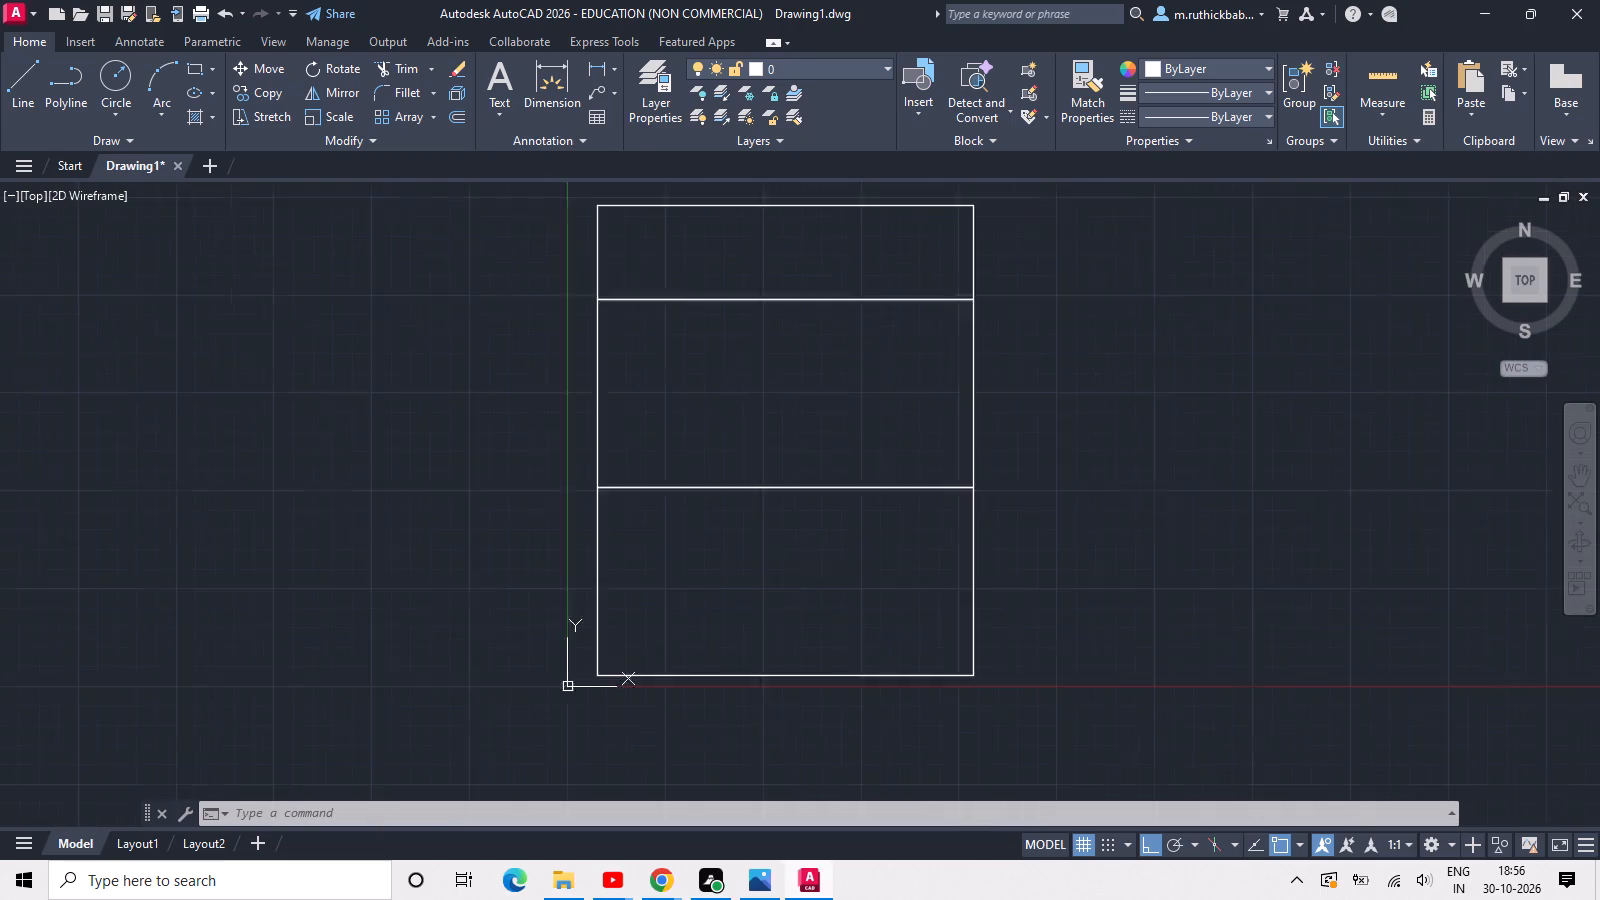
scroll(923, 338, "up", 1)
left_click_drag(927, 352, 927, 361)
left_click(990, 672)
left_click_drag(992, 680, 979, 676)
left_click(932, 602)
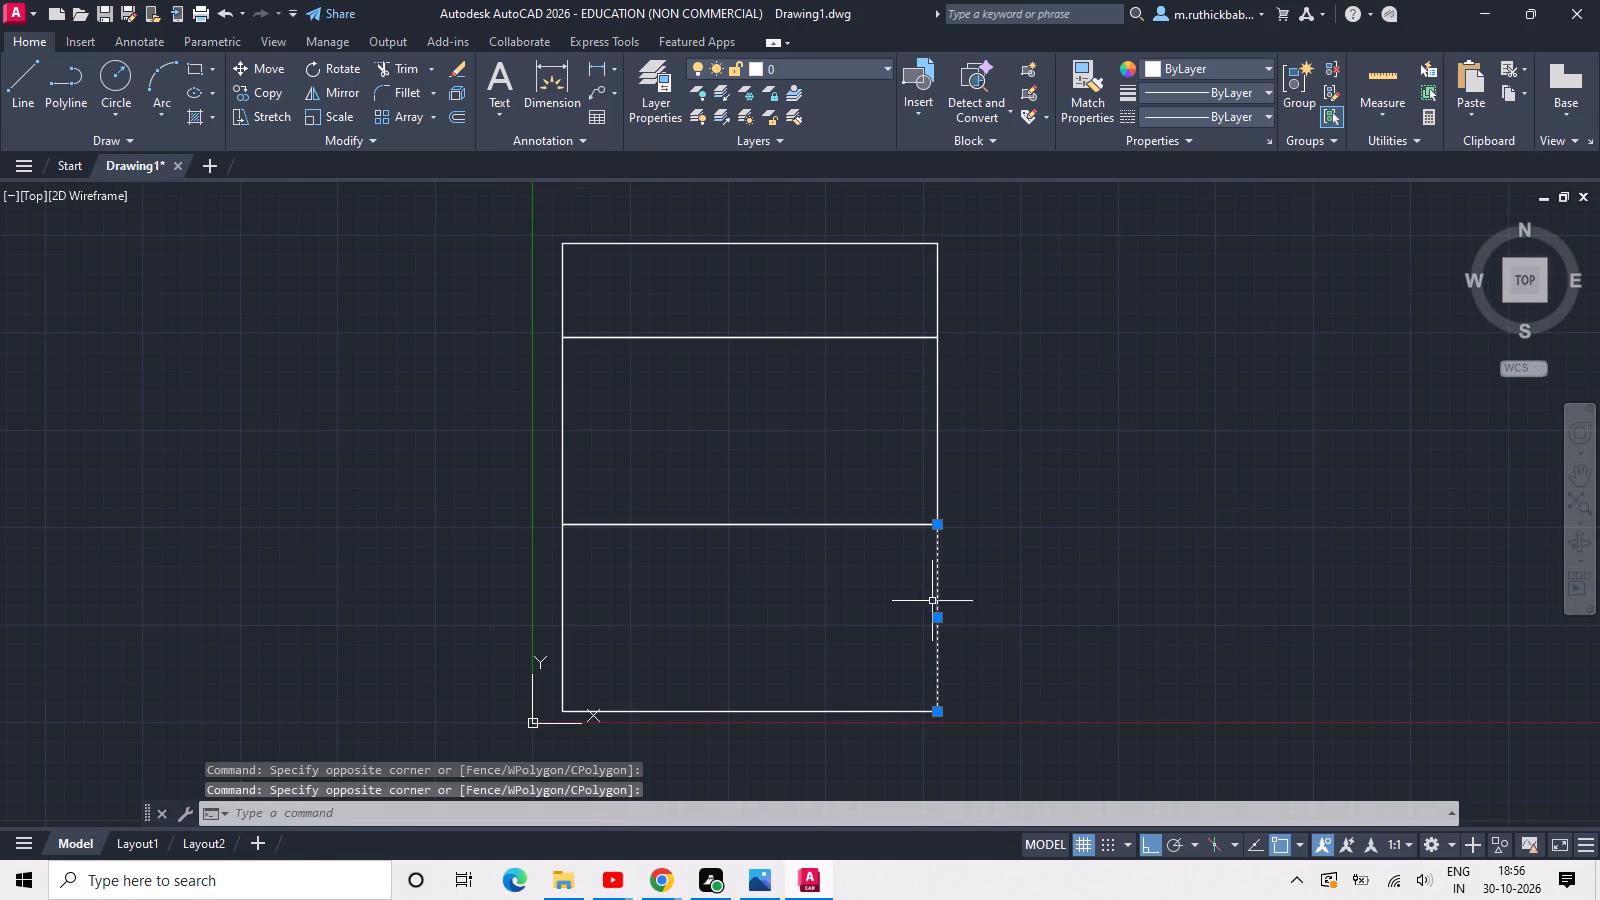
left_click_drag(979, 519, 969, 493)
left_click(904, 452)
type("j")
key("space")
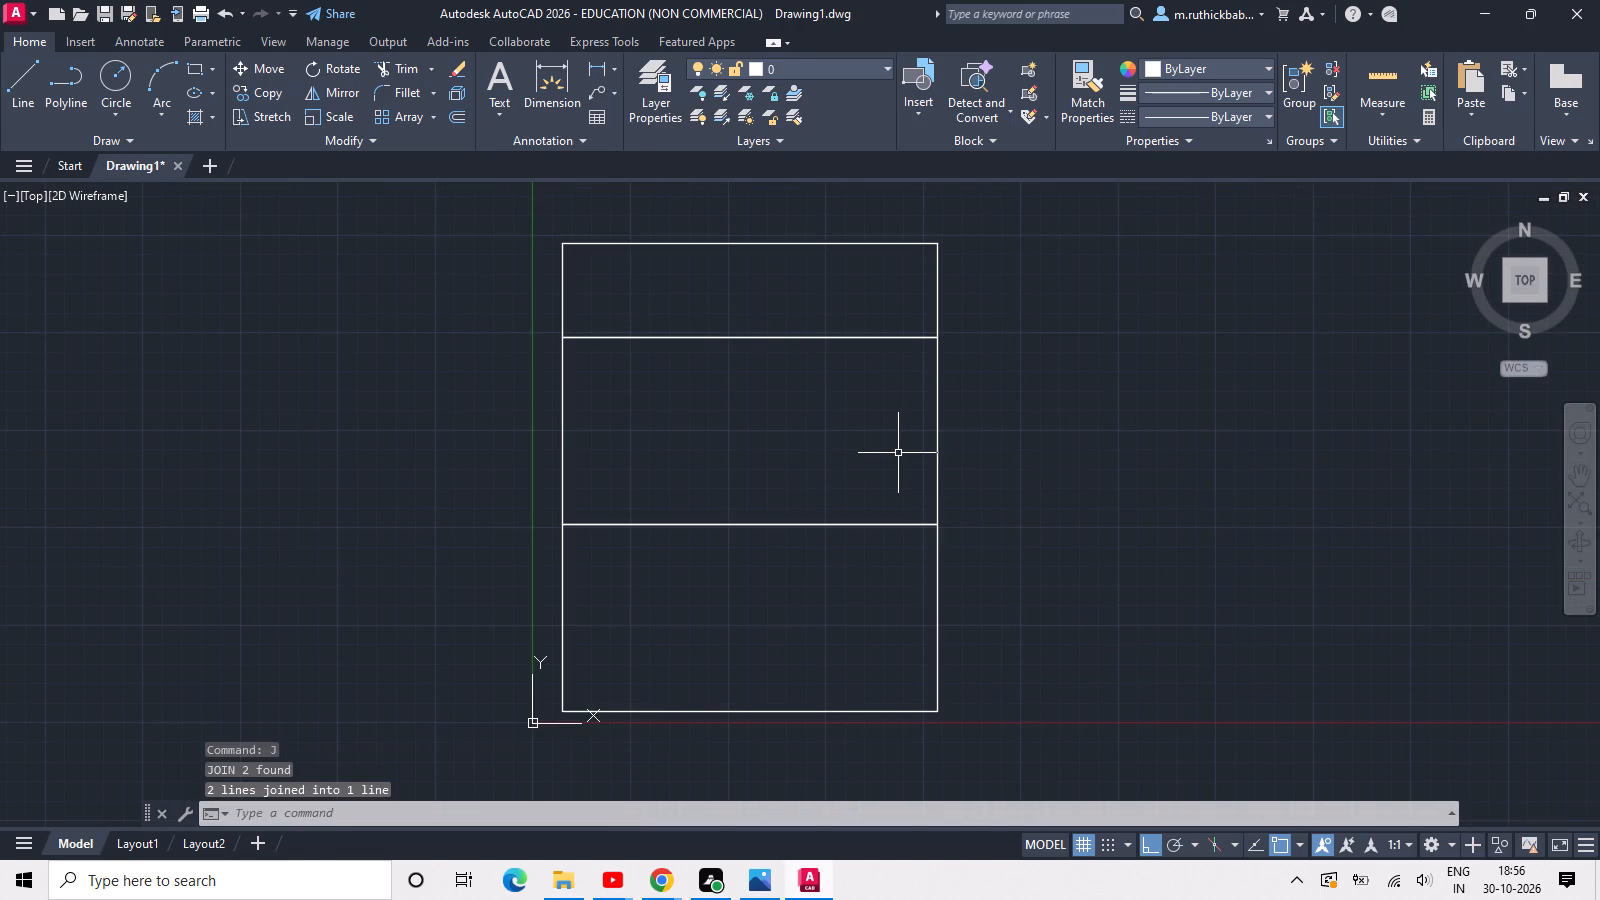
Offset the joined right side line 12" outward, and offset that new line 24" back inward.
key("o")
type("ff")
key("space")
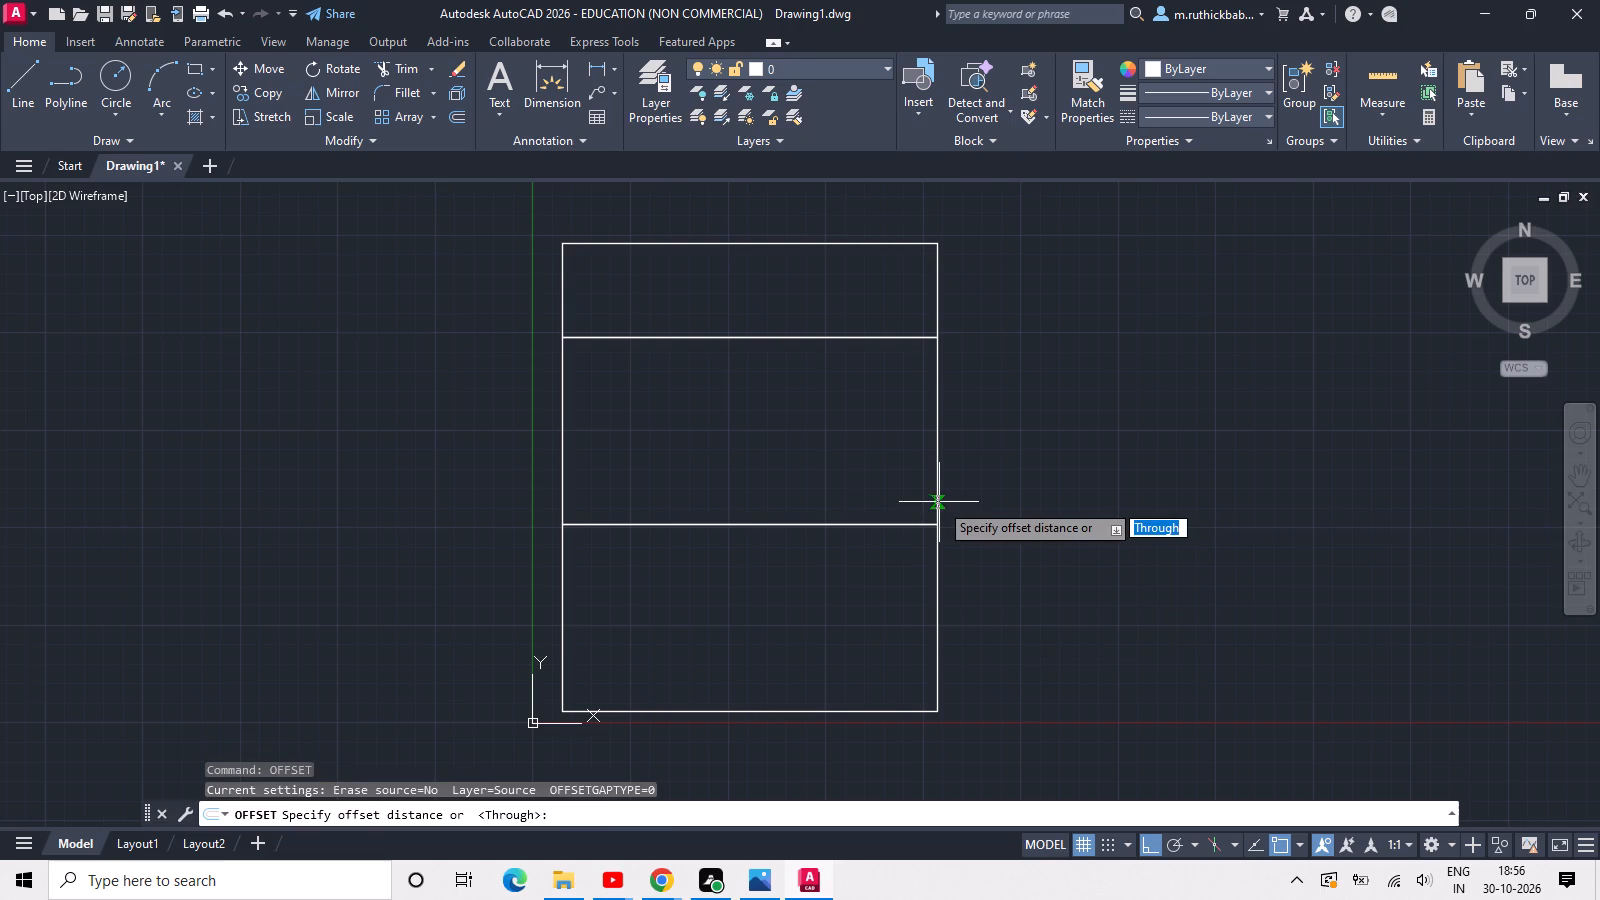
type("12")
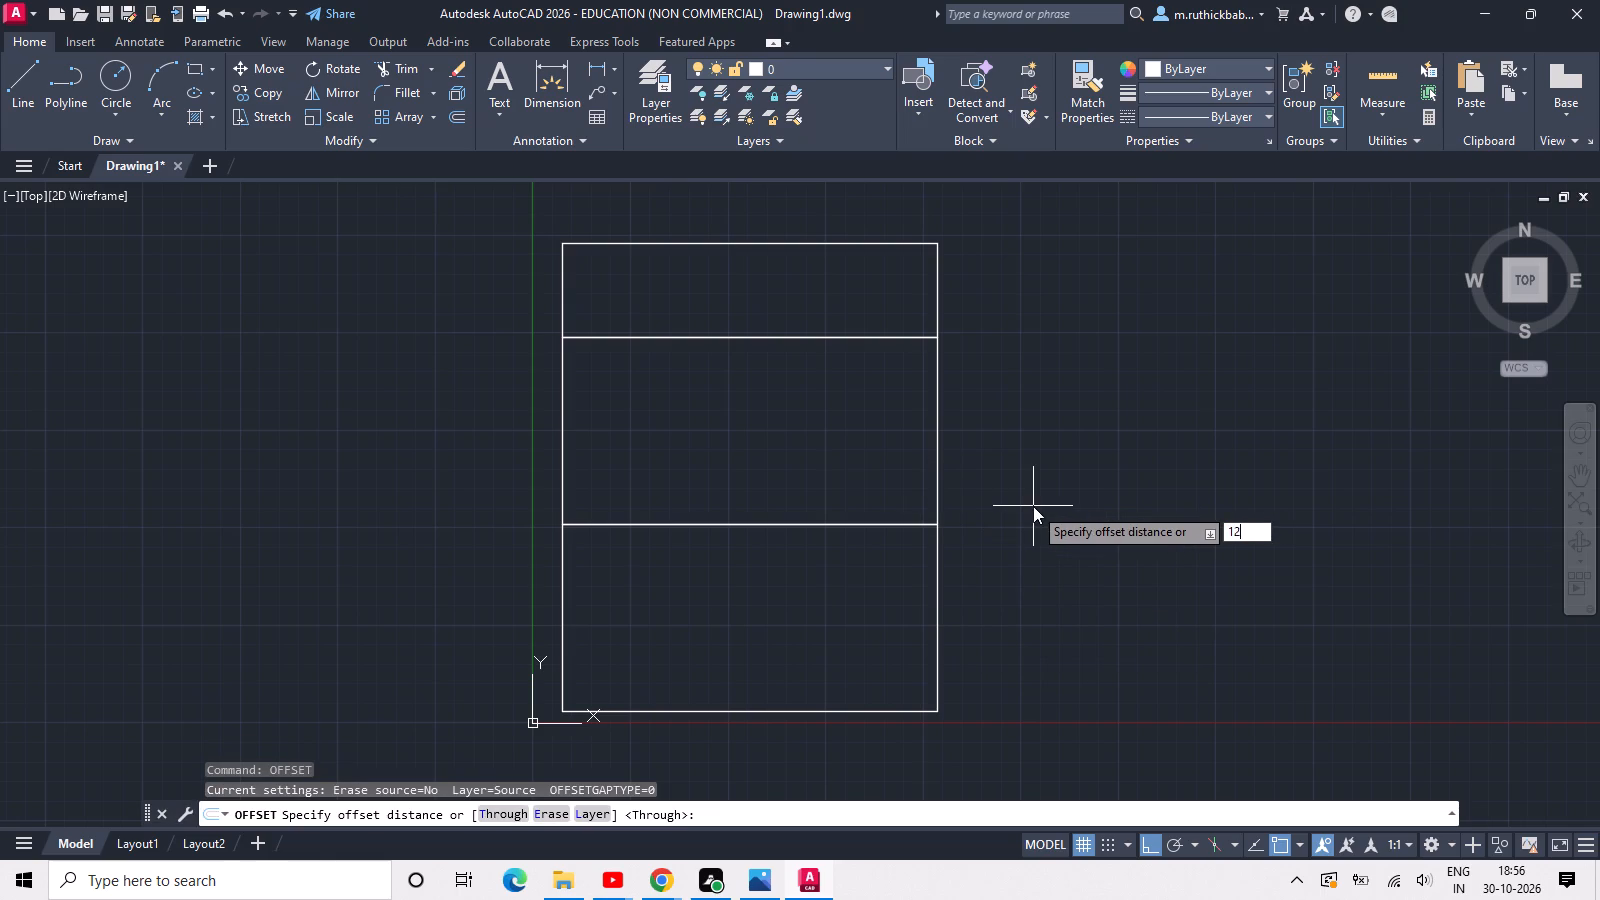
key("space")
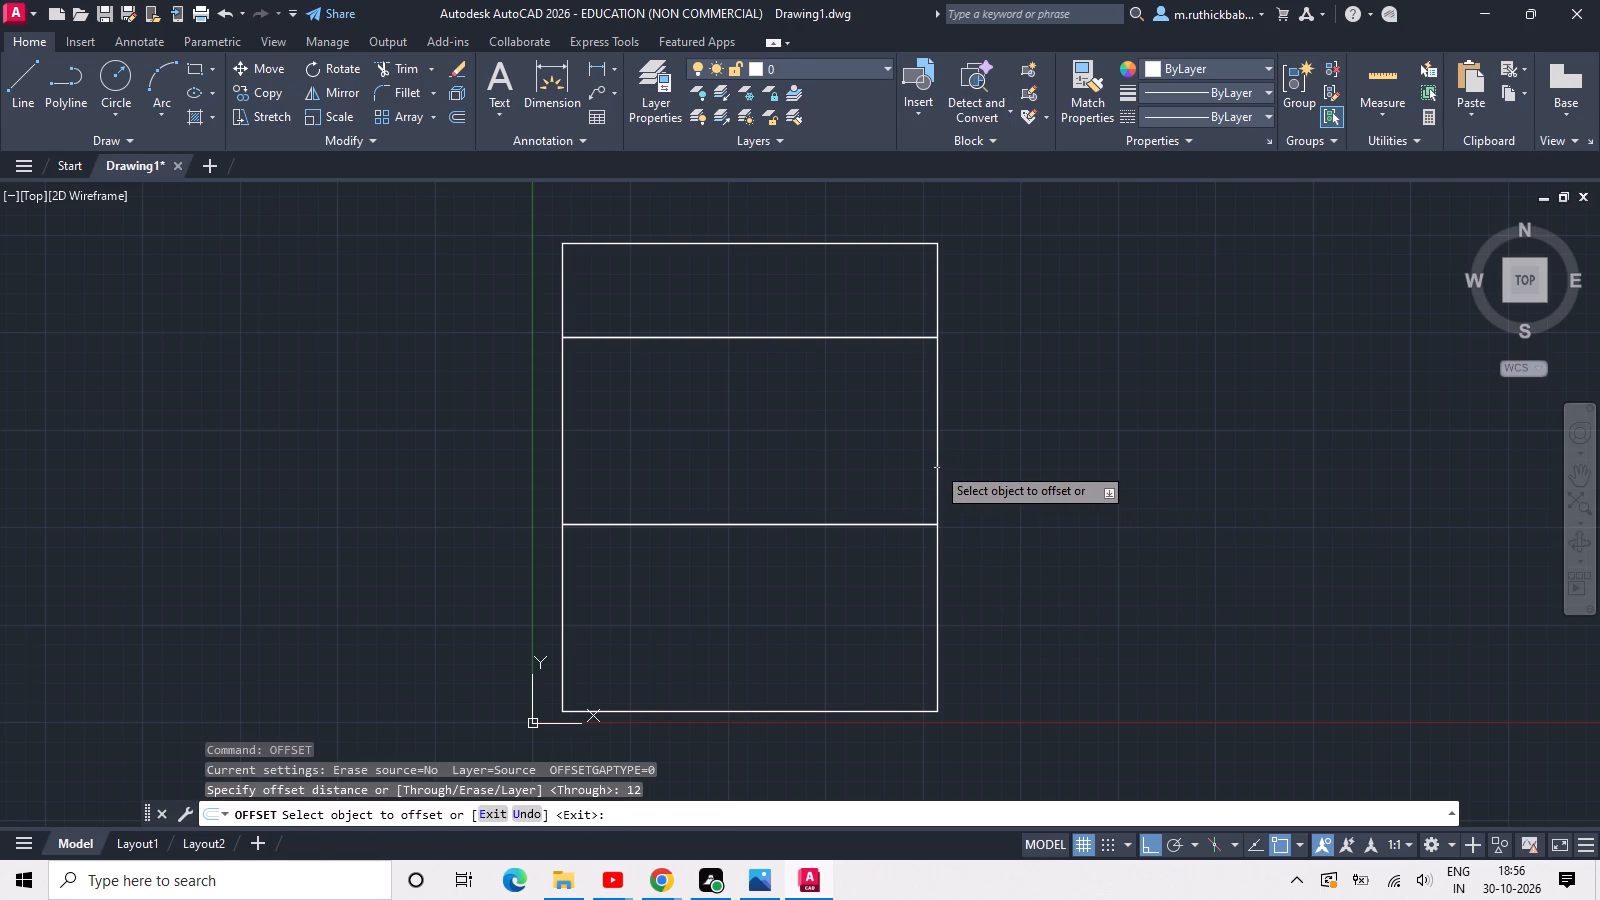
left_click(936, 465)
left_click(968, 460)
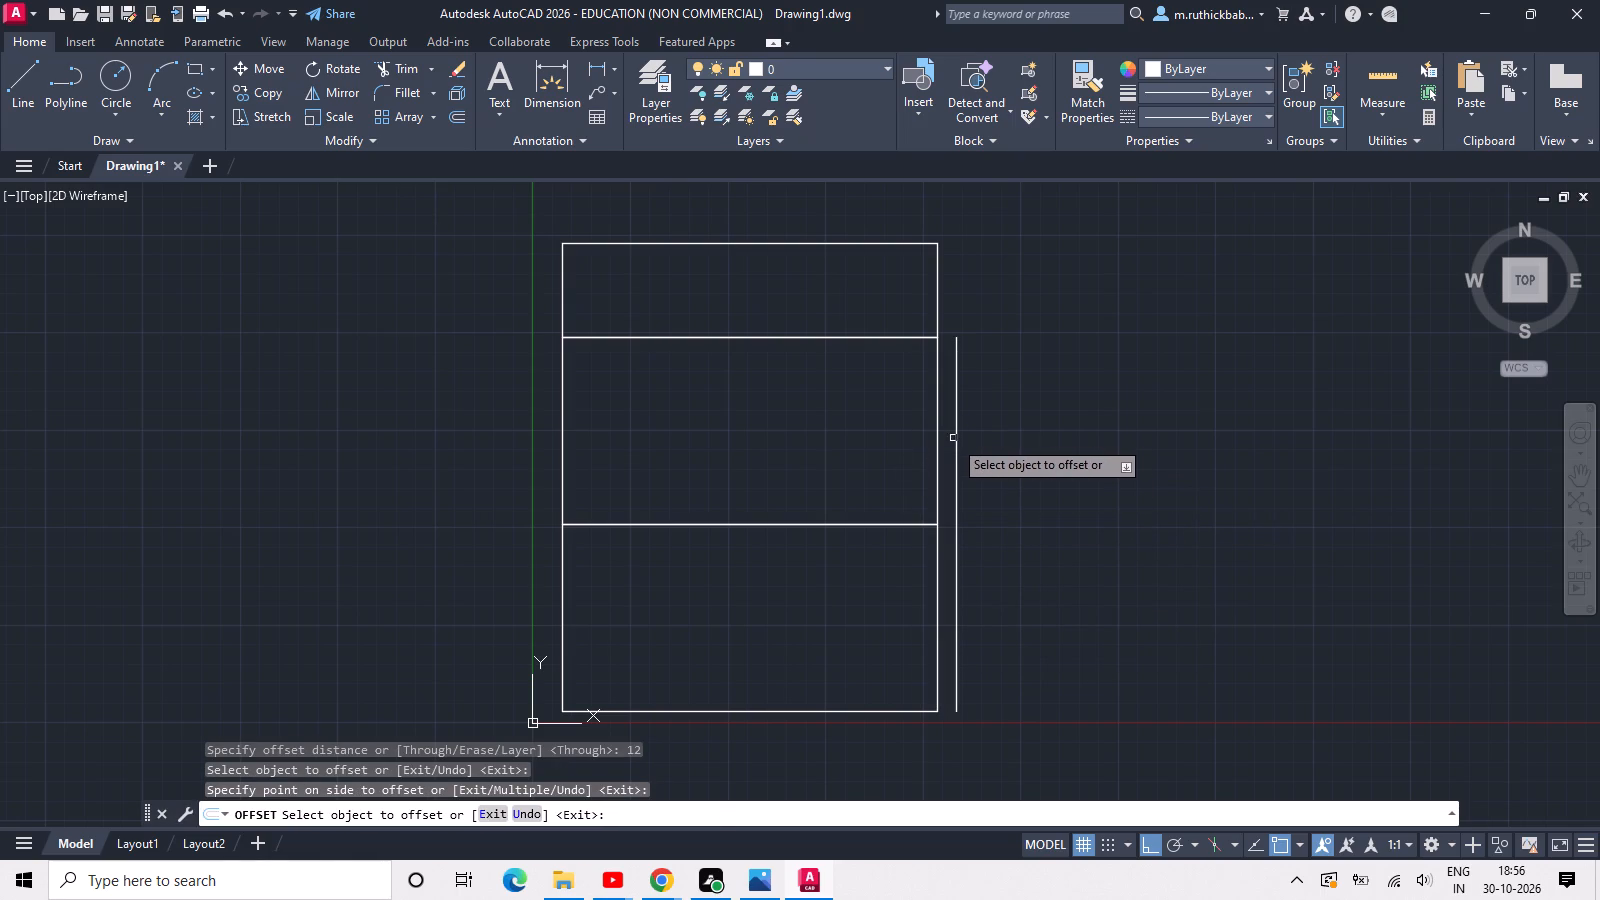
left_click(955, 446)
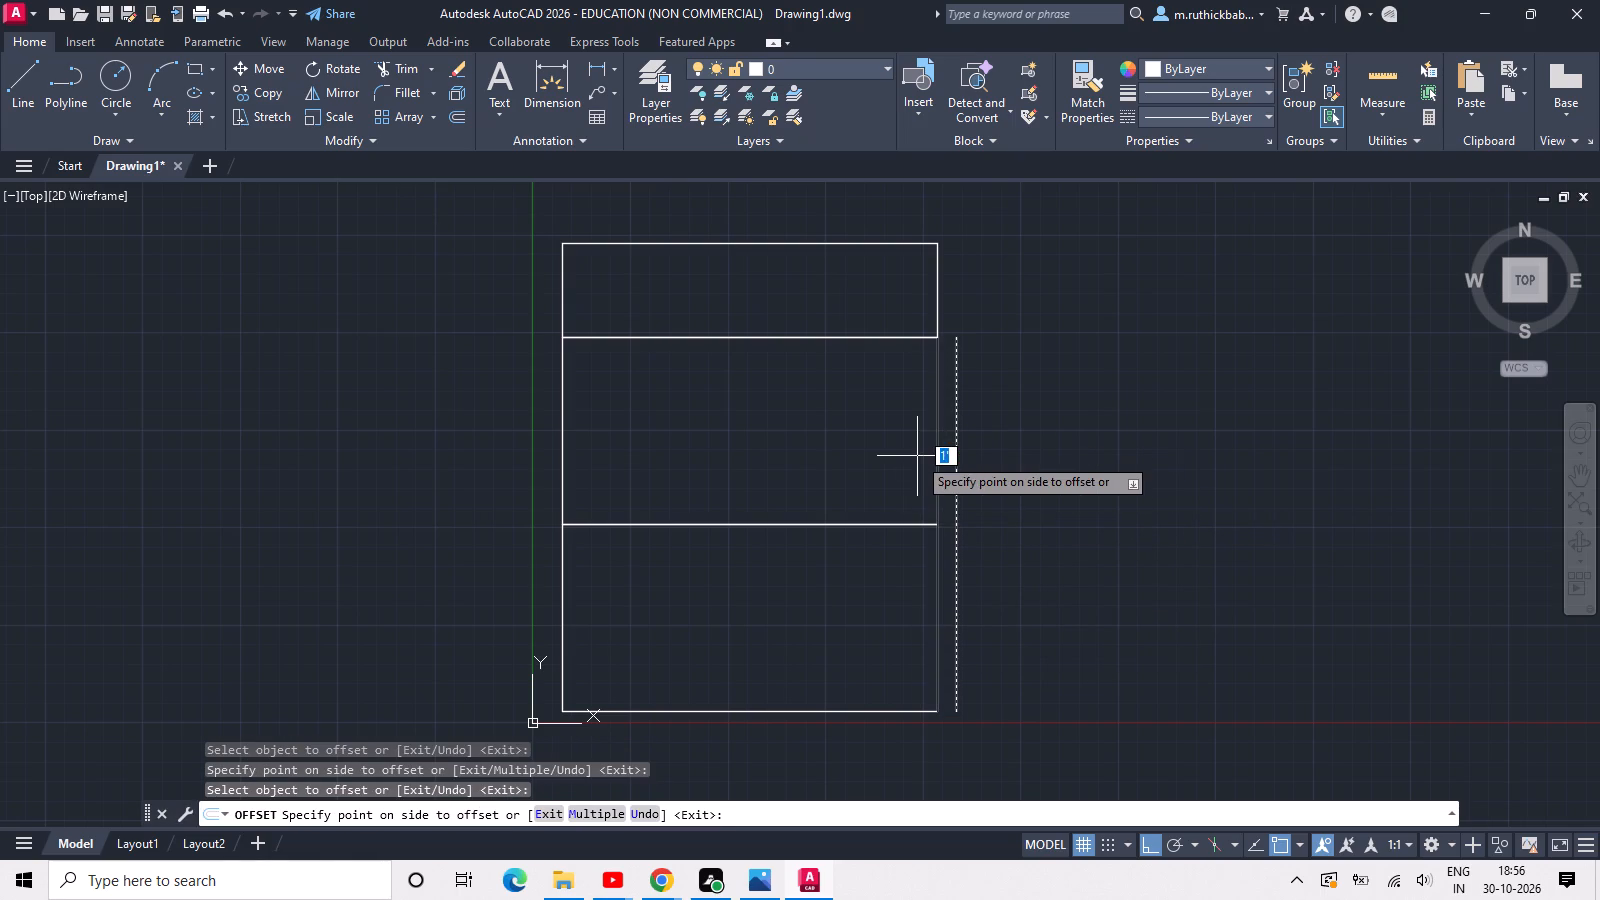
type("24")
key("space")
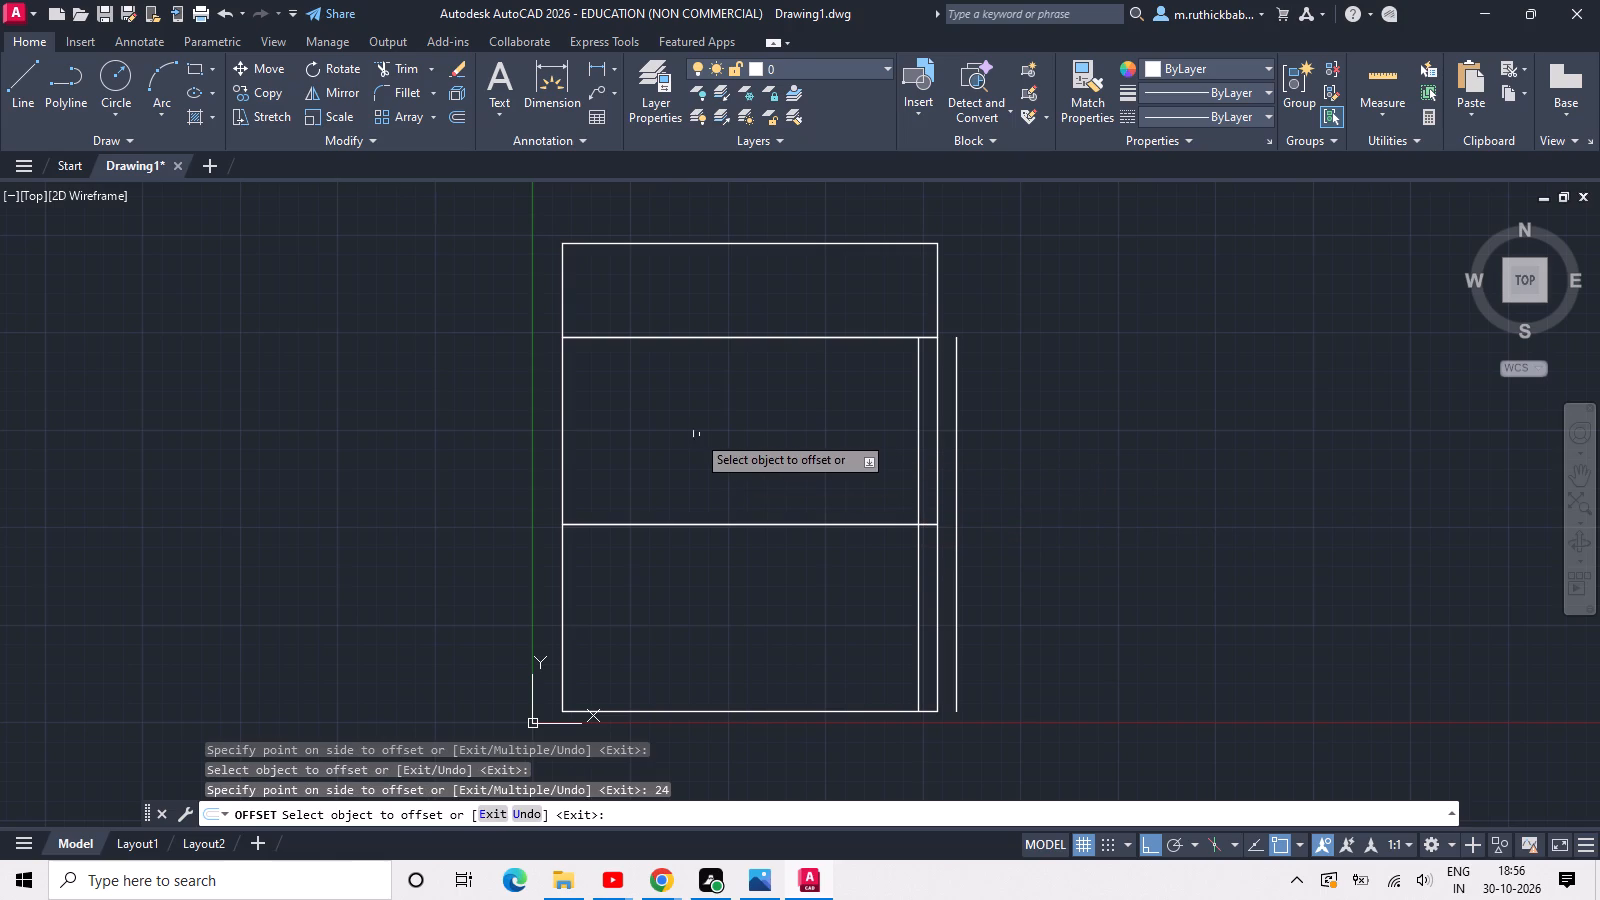
Join the left-hand side lines of all three stacked rectangles into one line.
key("Escape")
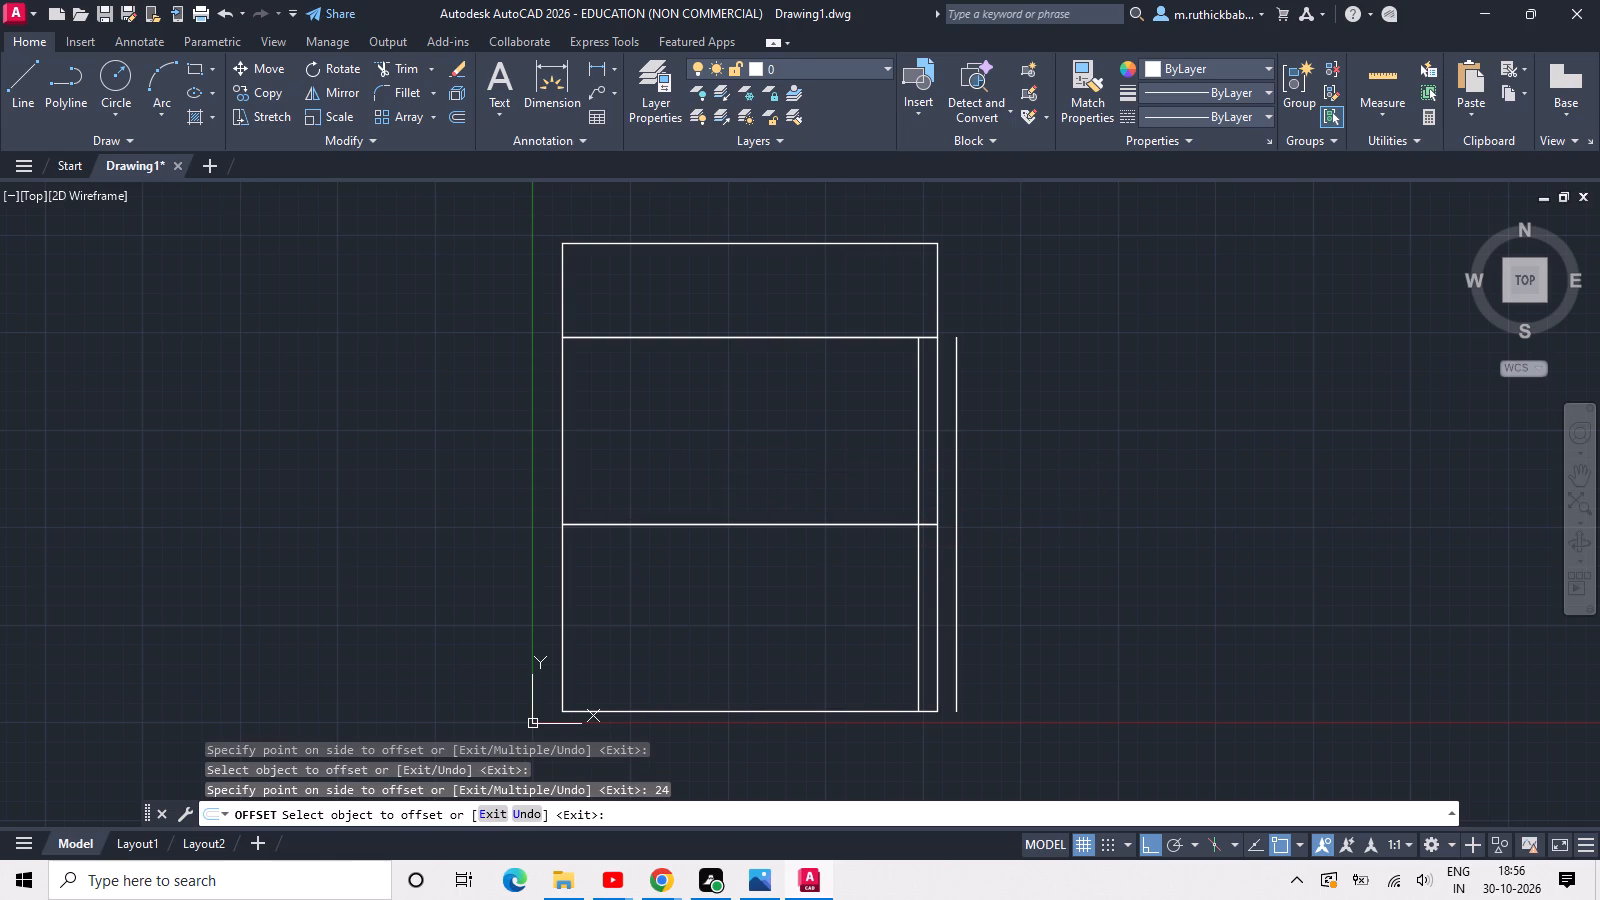
left_click(578, 466)
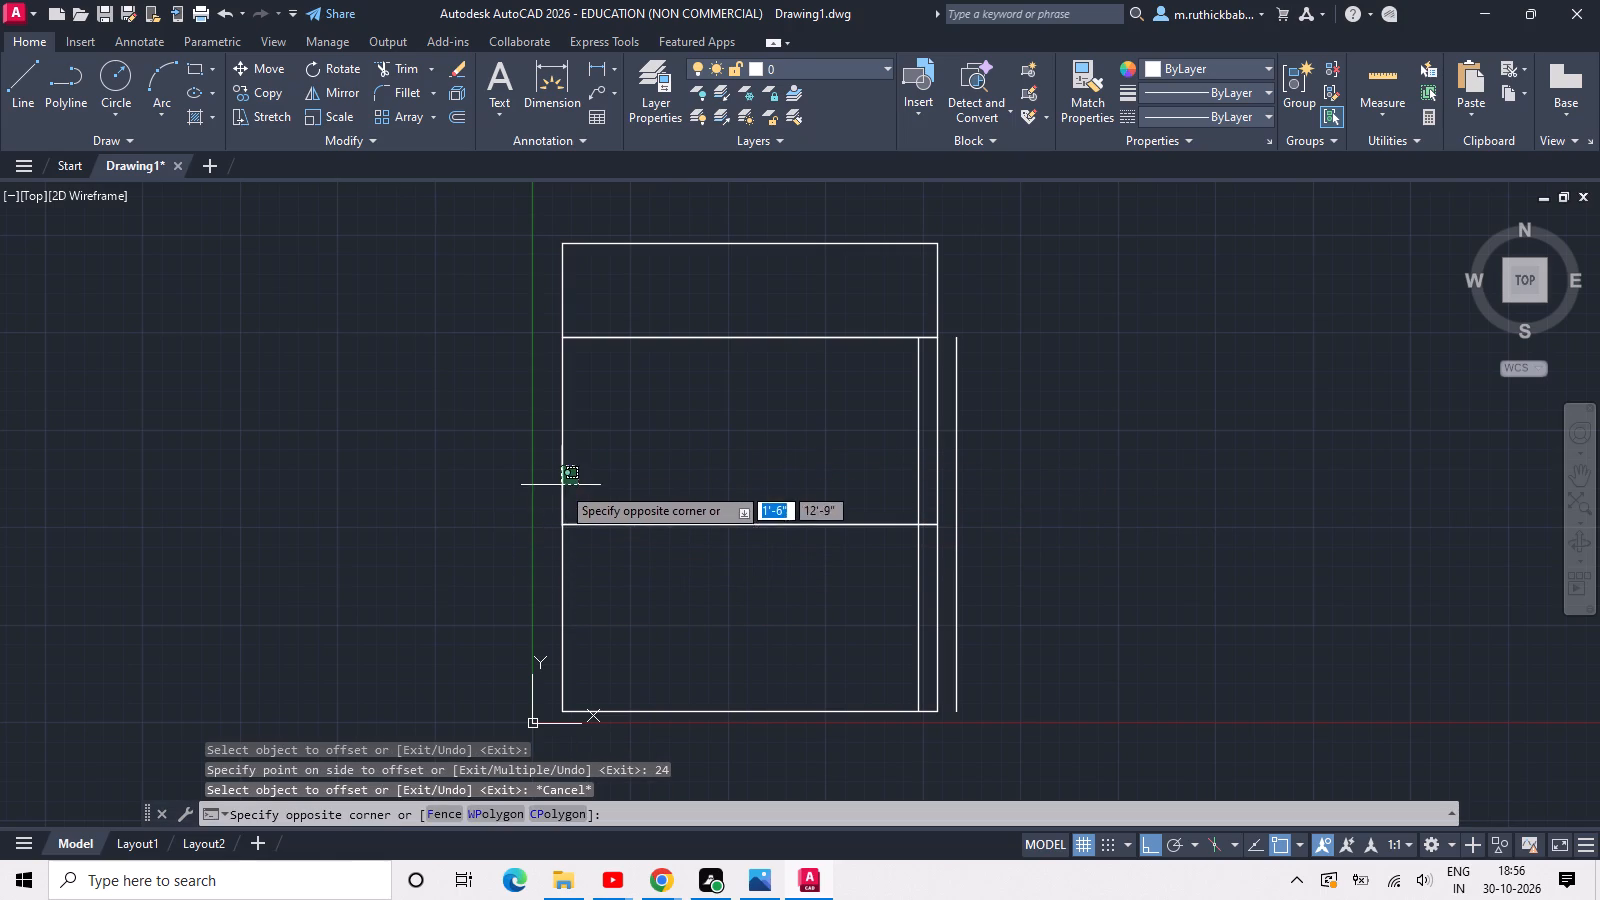
left_click(538, 485)
left_click_drag(595, 570, 581, 571)
left_click(527, 572)
left_click_drag(604, 299, 571, 293)
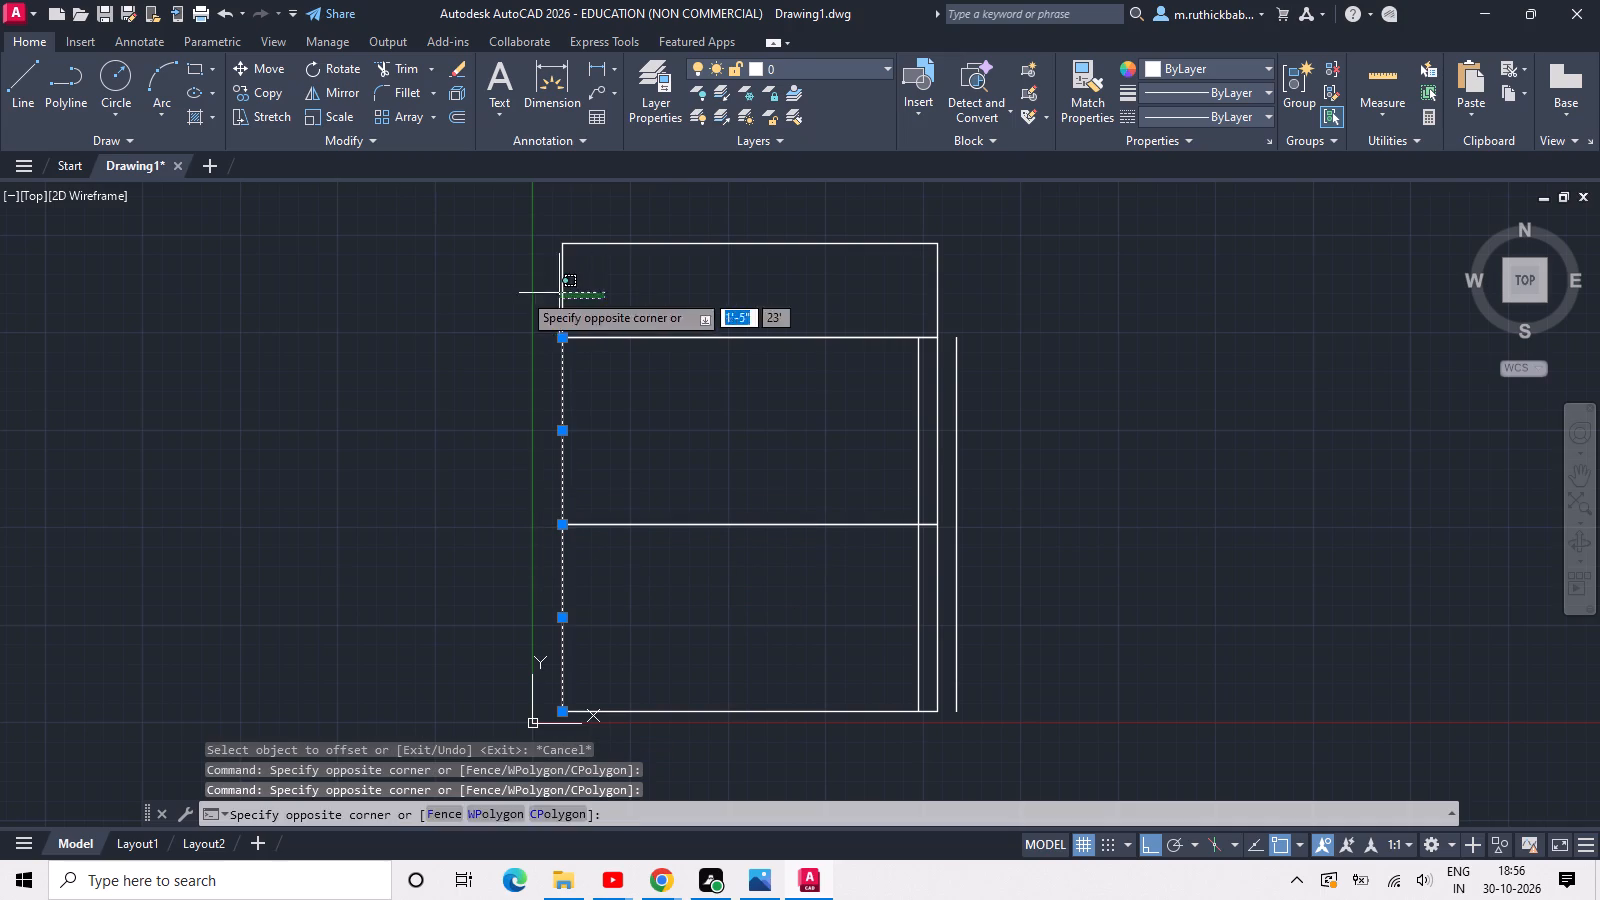
left_click(524, 290)
key("j")
key("space")
Offset the joined left side line 8' inward across the bays.
key("o")
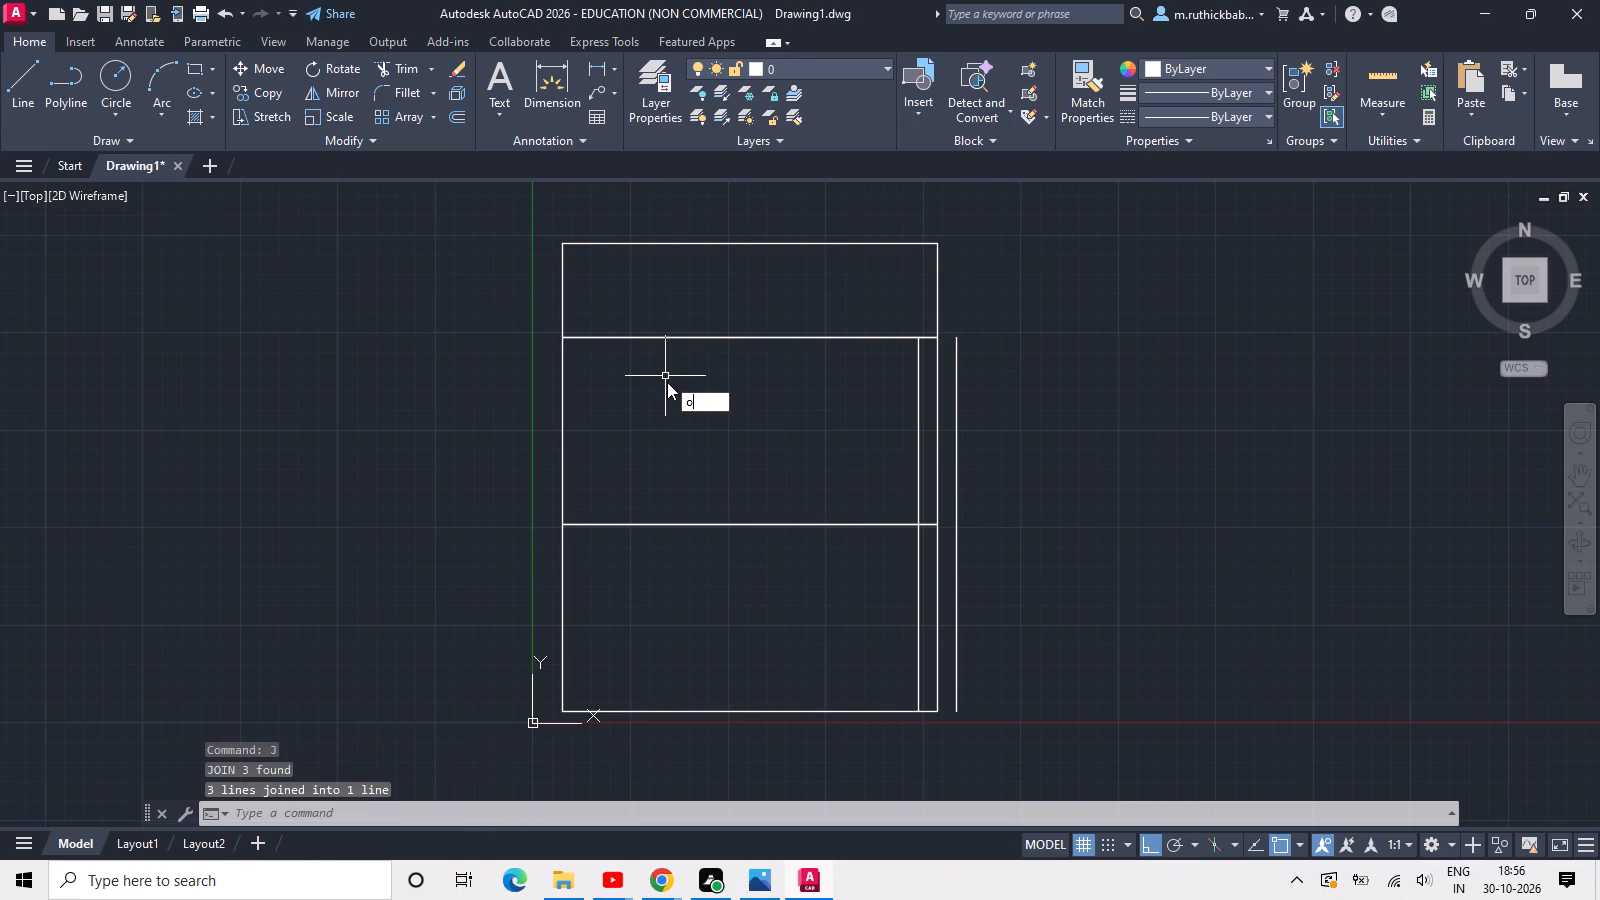
type("ff")
key("space")
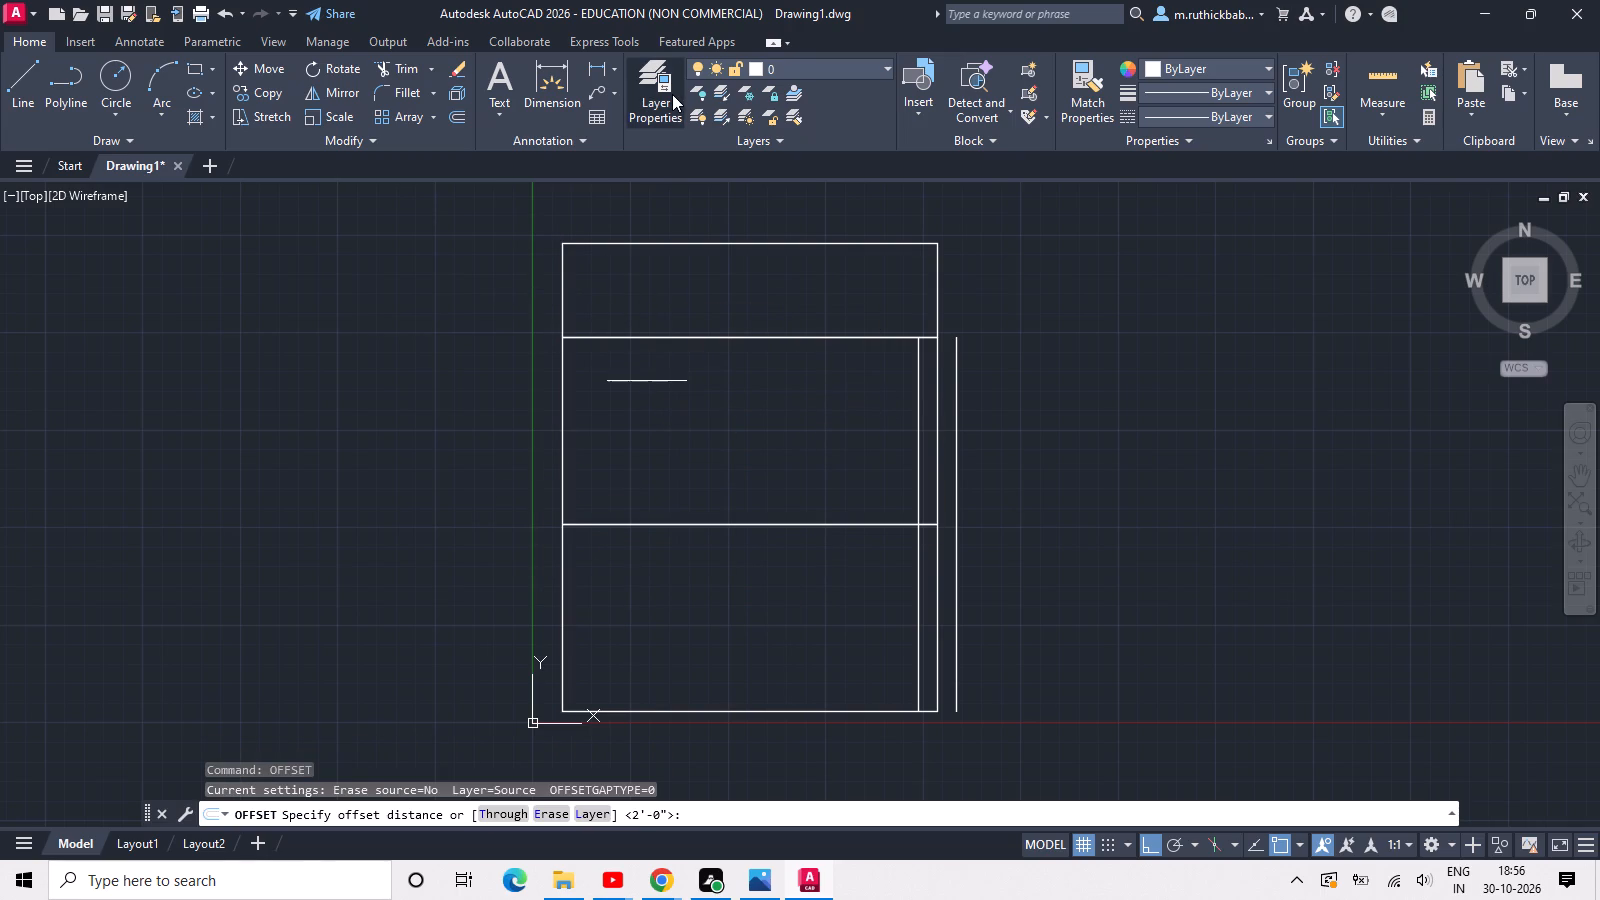
key("8")
key("apostrophe")
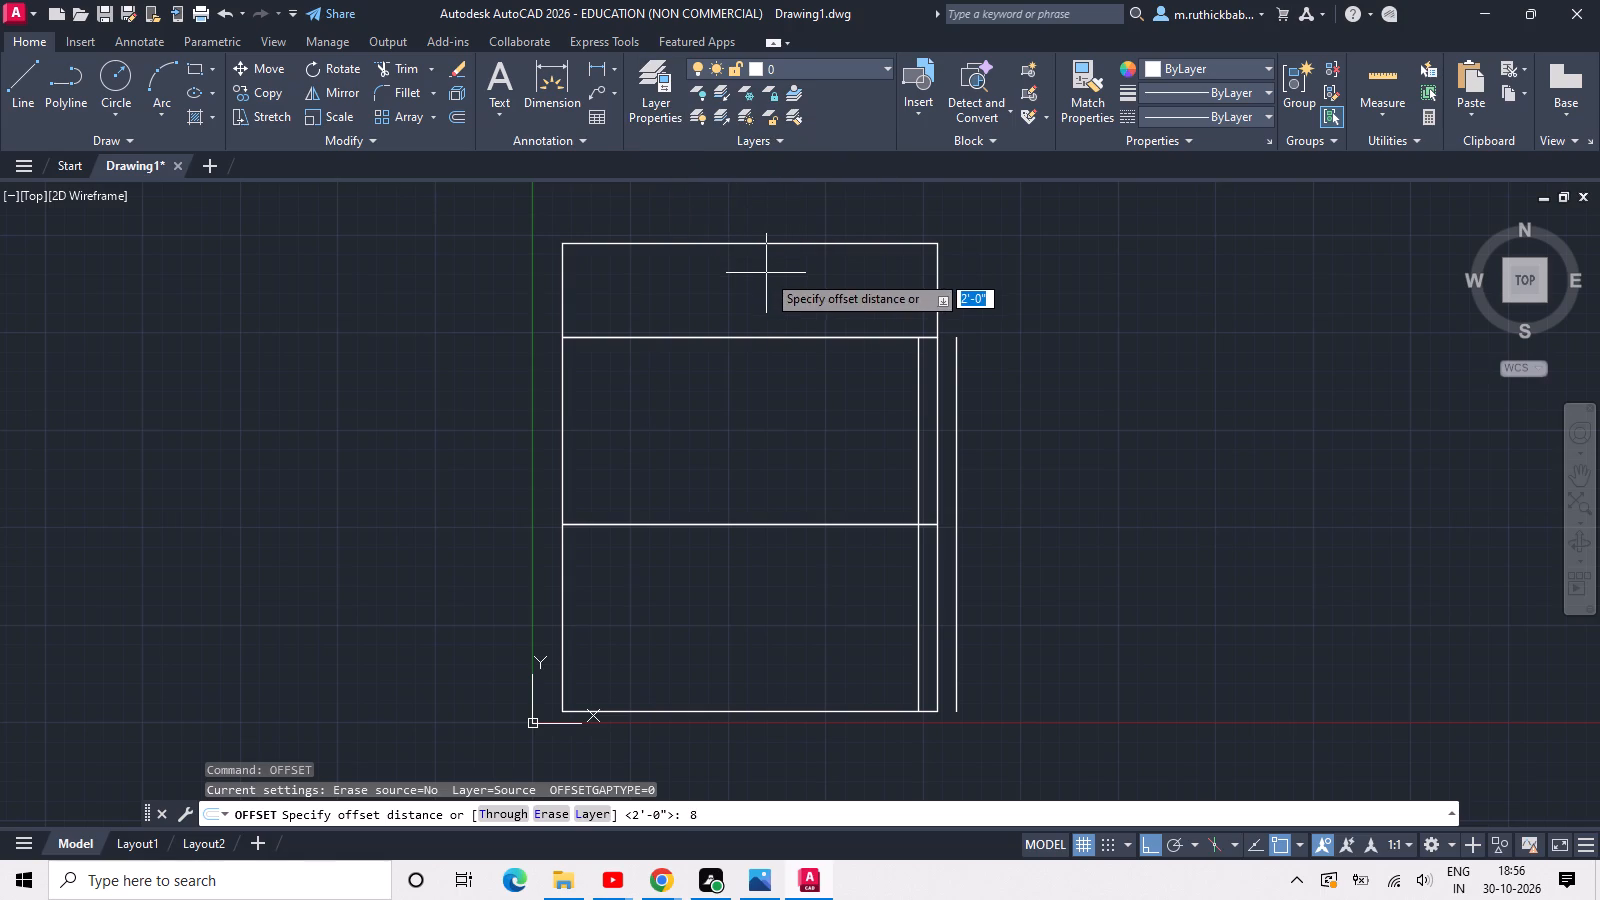
key("Return")
left_click(564, 280)
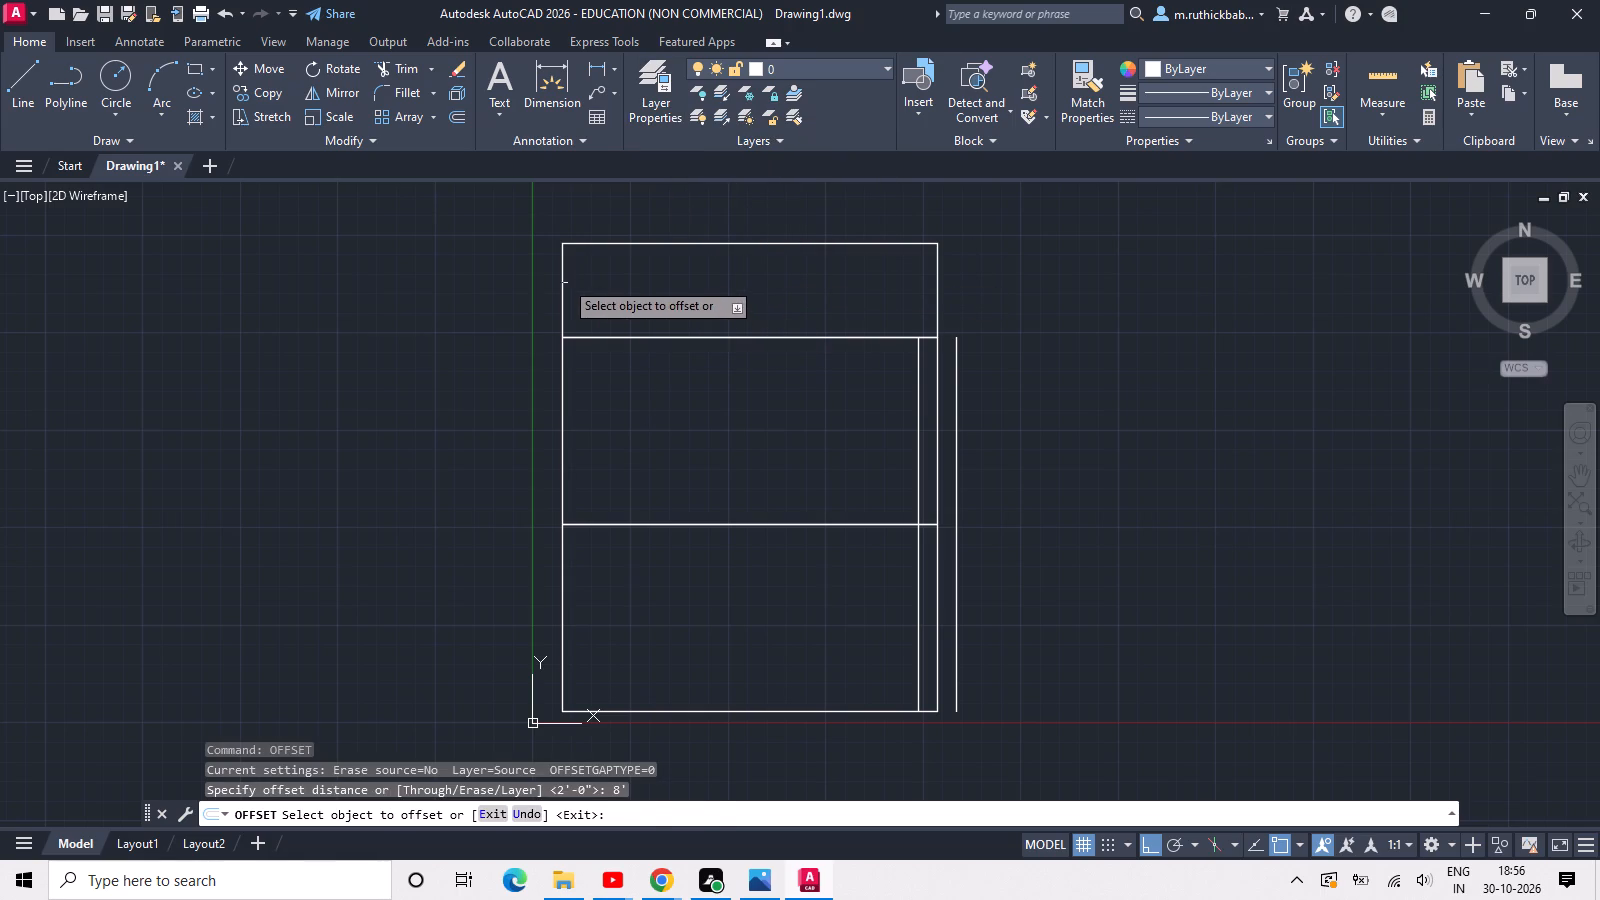
left_click(625, 278)
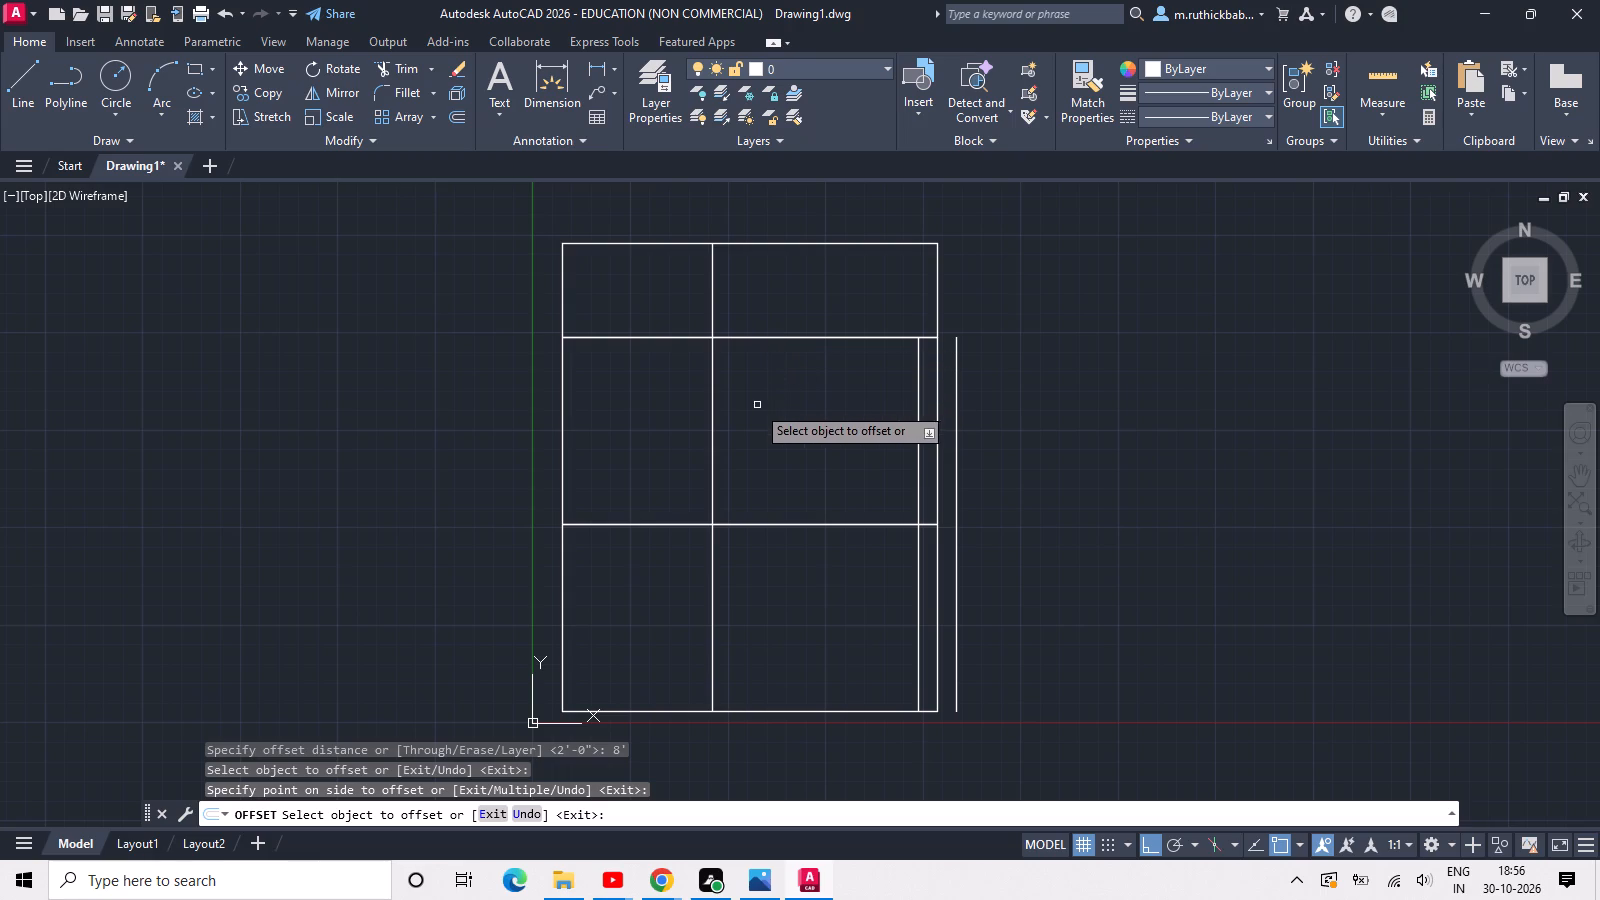
key("Escape")
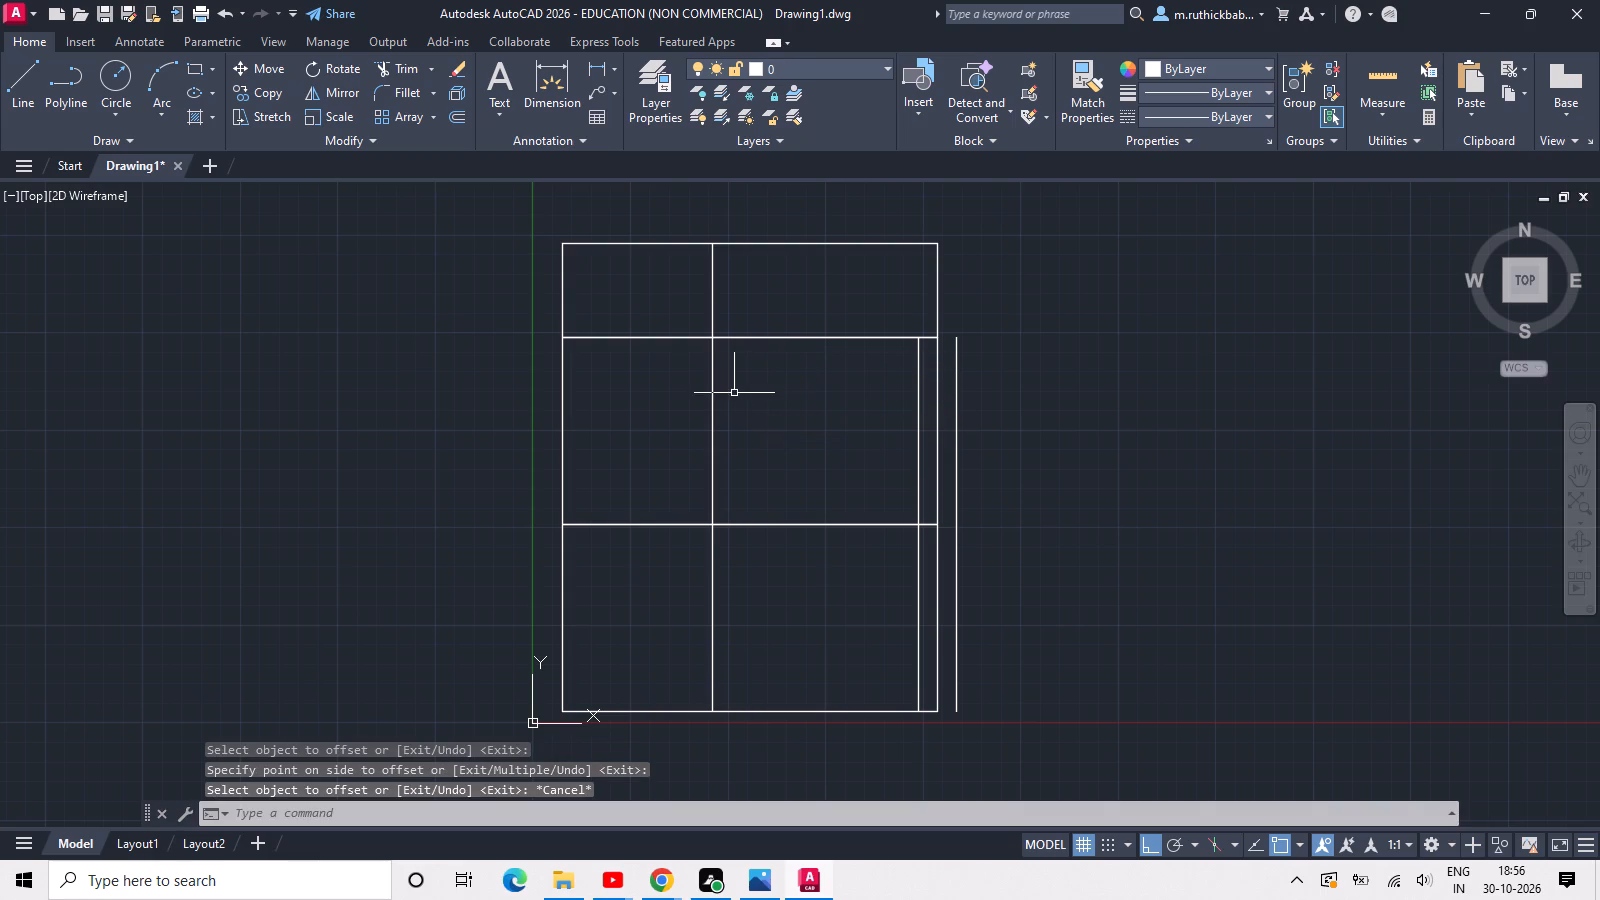
Trim the two interior horizontal lines between the left side line and the 8' offset line.
key("t")
key("r")
key("space")
key("space")
left_click_drag(649, 555, 640, 529)
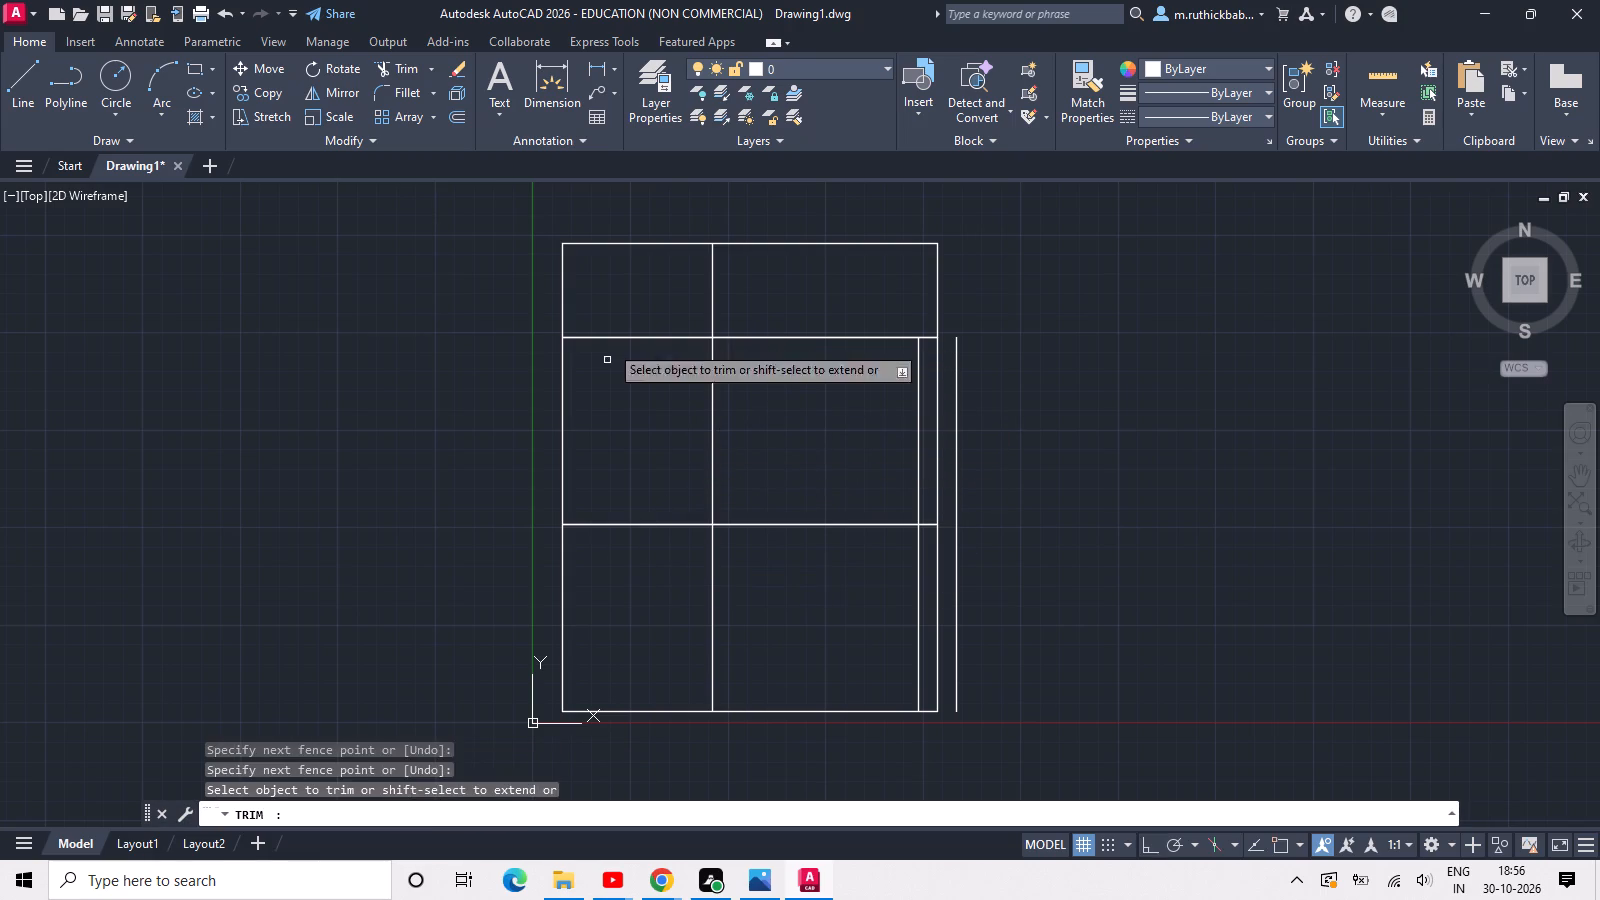
left_click(612, 291)
left_click(642, 542)
key("Escape")
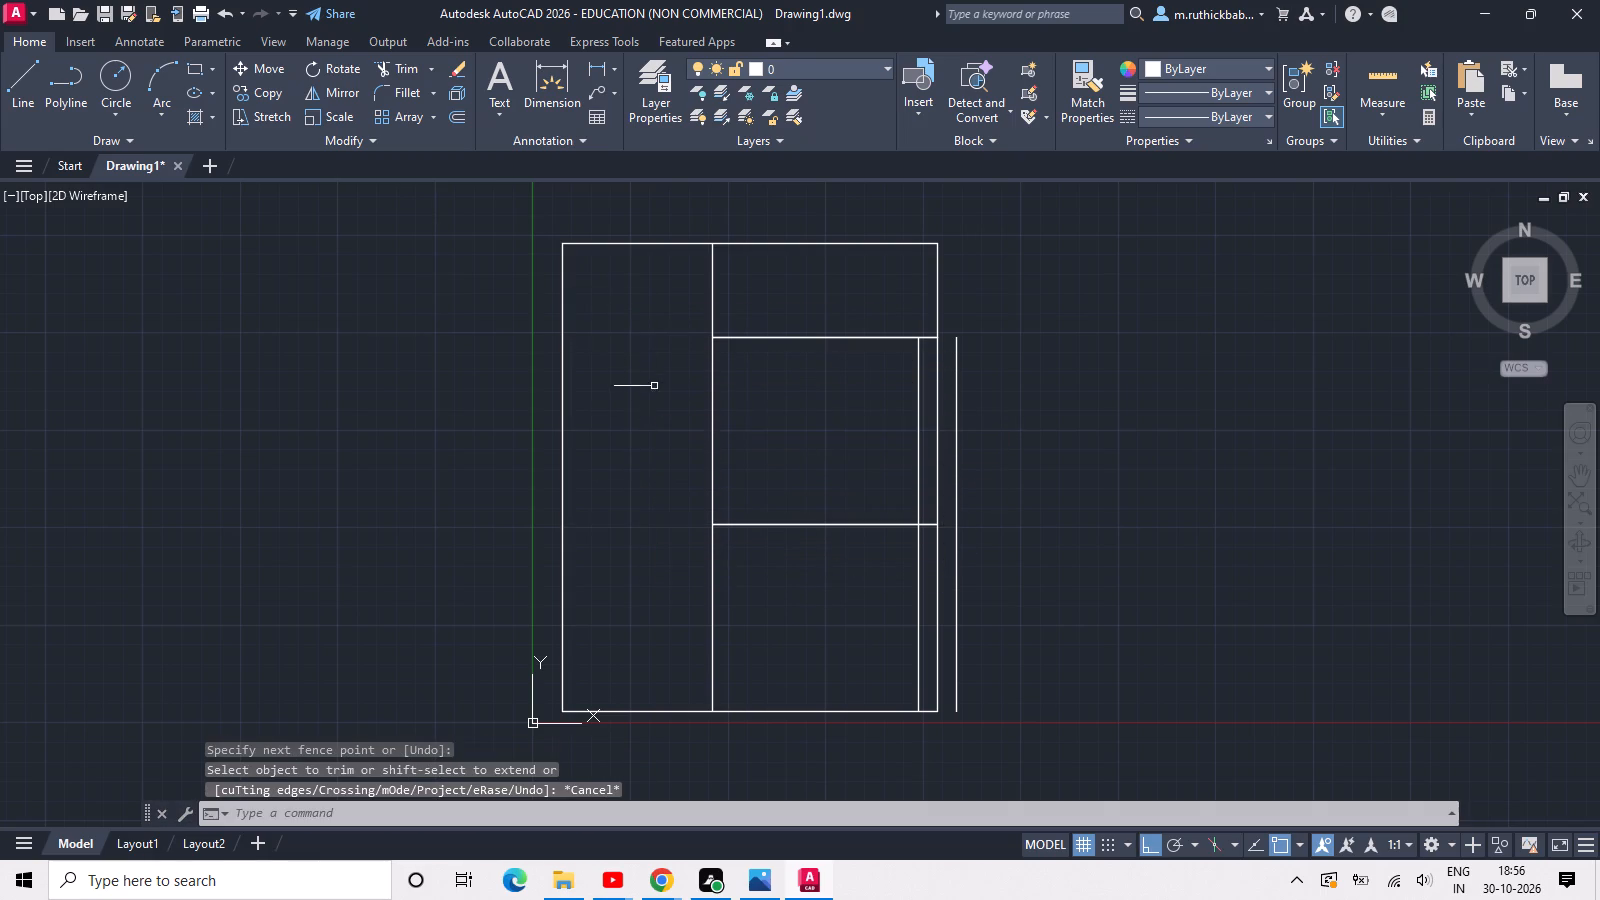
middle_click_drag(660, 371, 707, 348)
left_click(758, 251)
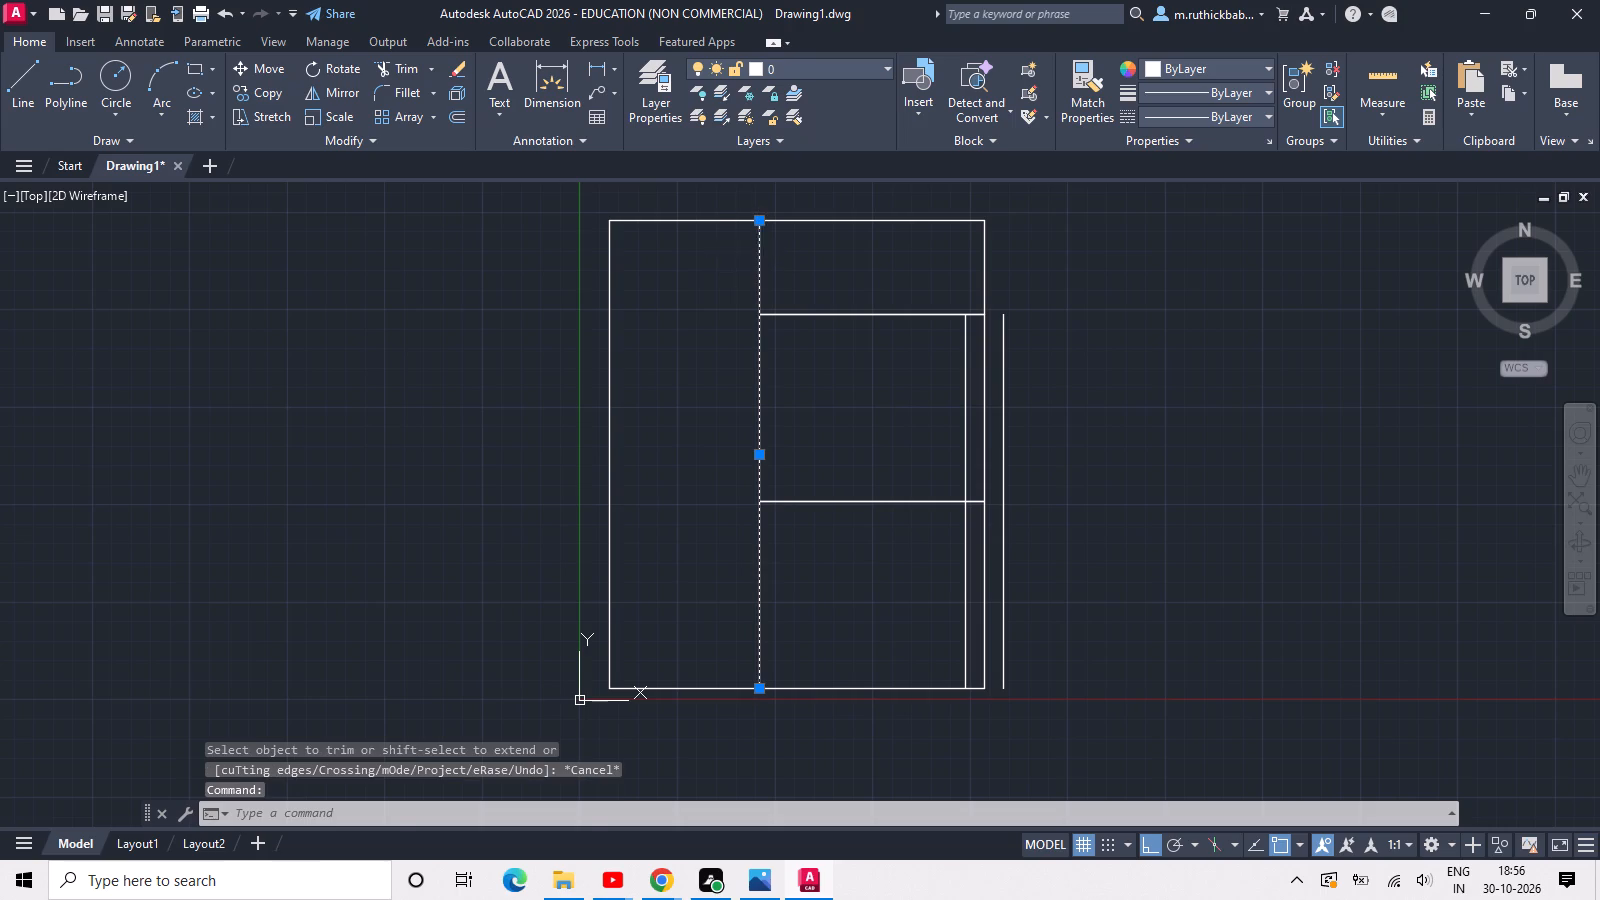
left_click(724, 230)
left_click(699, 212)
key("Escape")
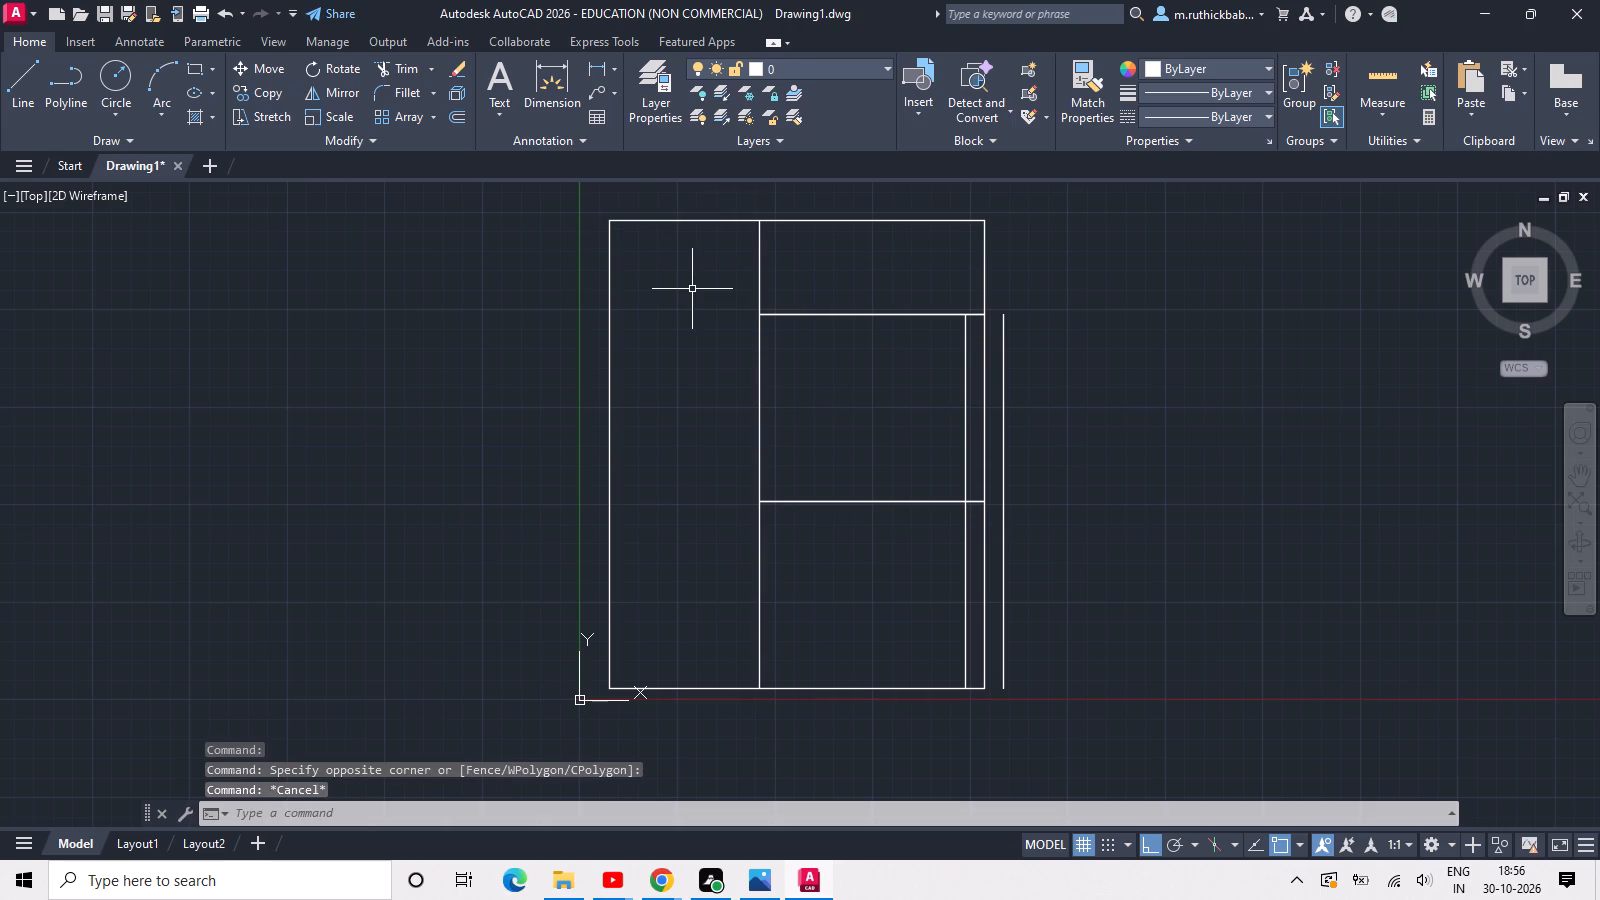
Draw a rectangle about 5'-6" wide and 18'-3" high inside the 8' wide left strip.
type("rec")
key("space")
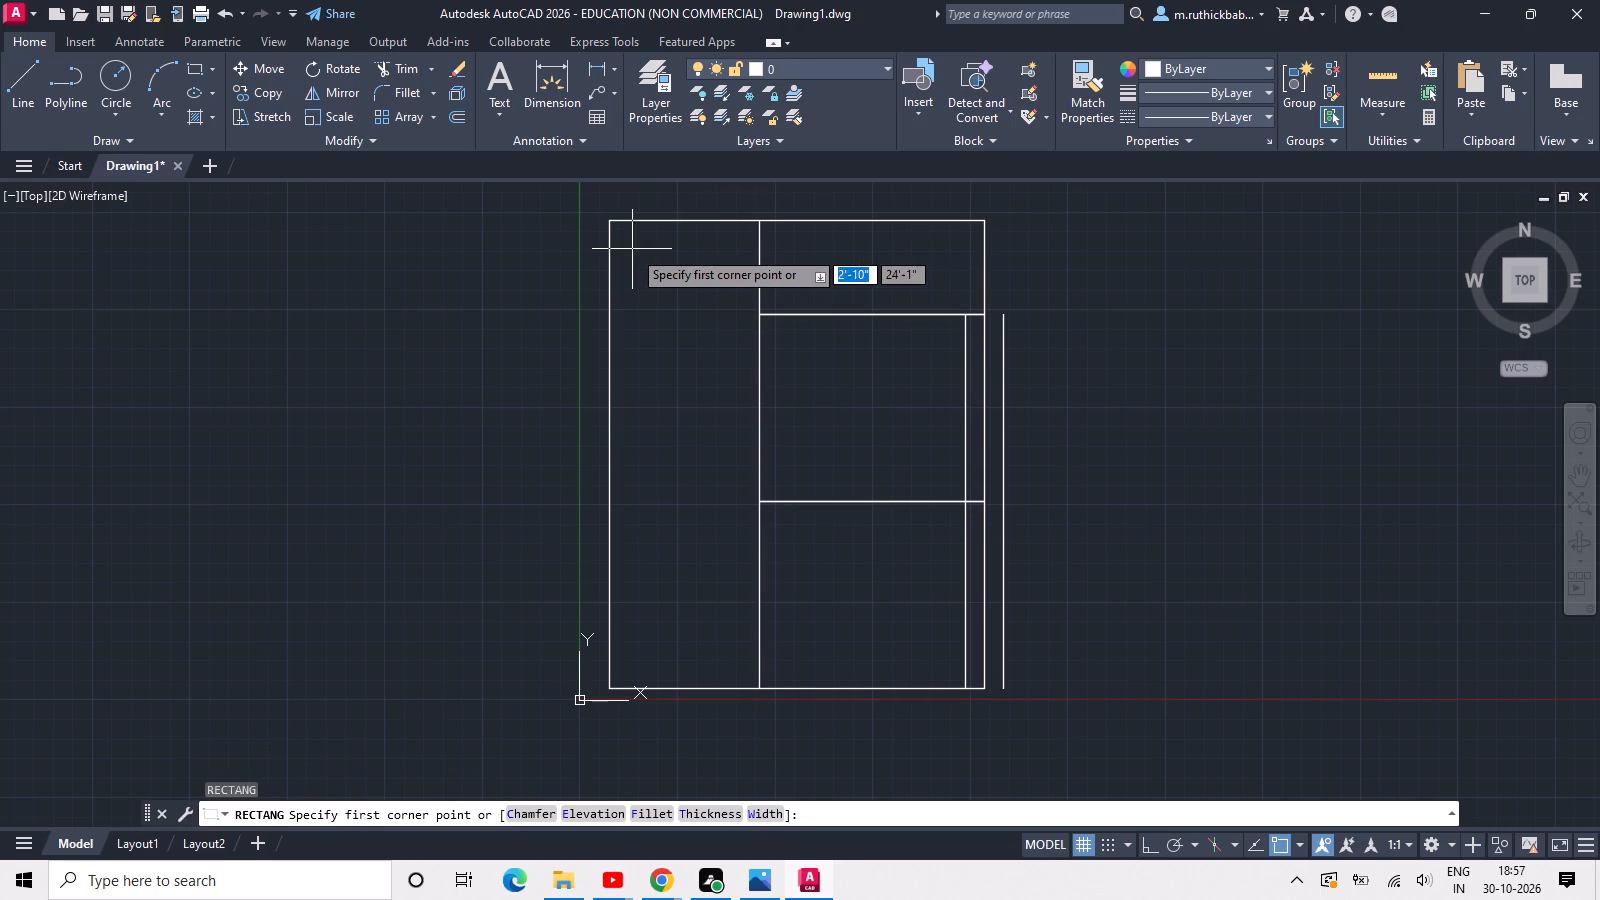
left_click(632, 249)
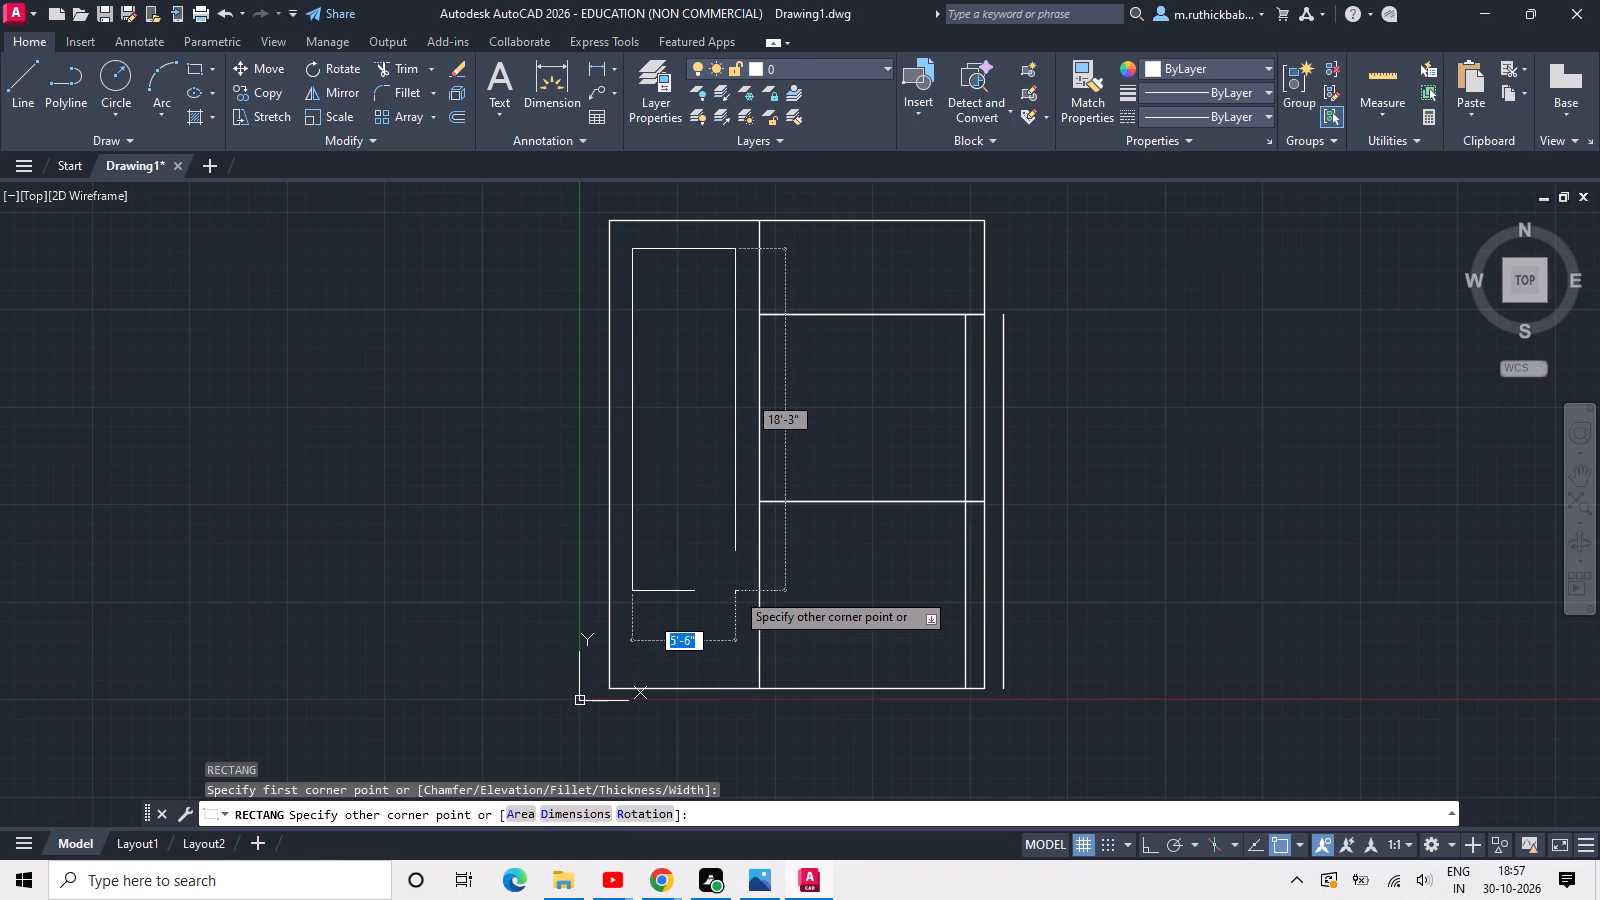
left_click(735, 591)
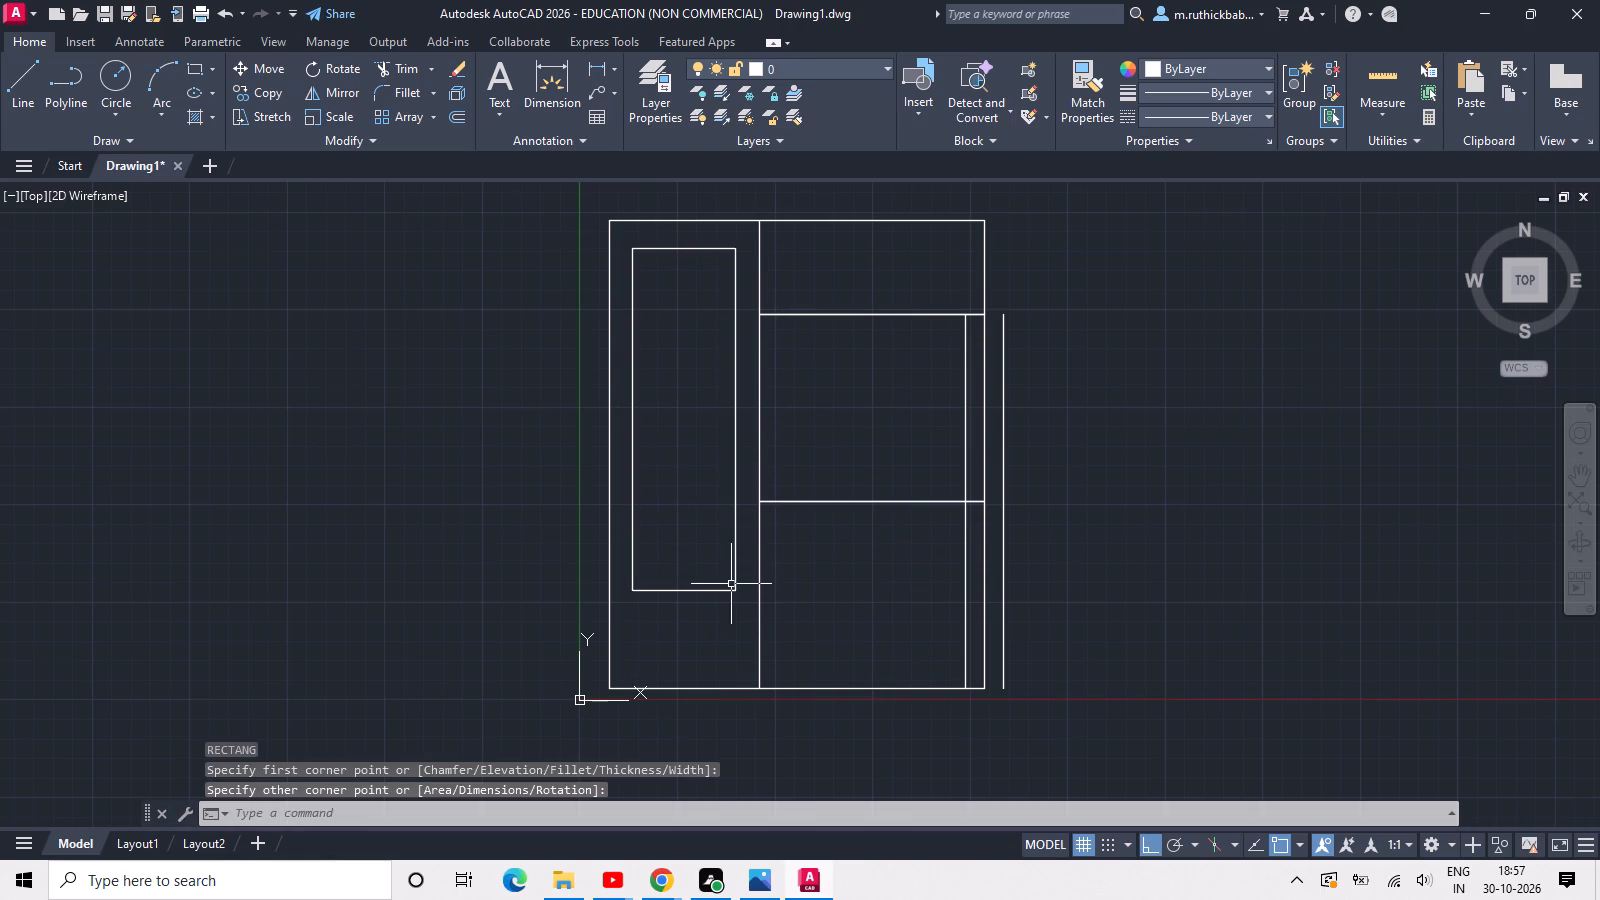
Offset the rectangle in the left strip 12" inward.
type("off 12")
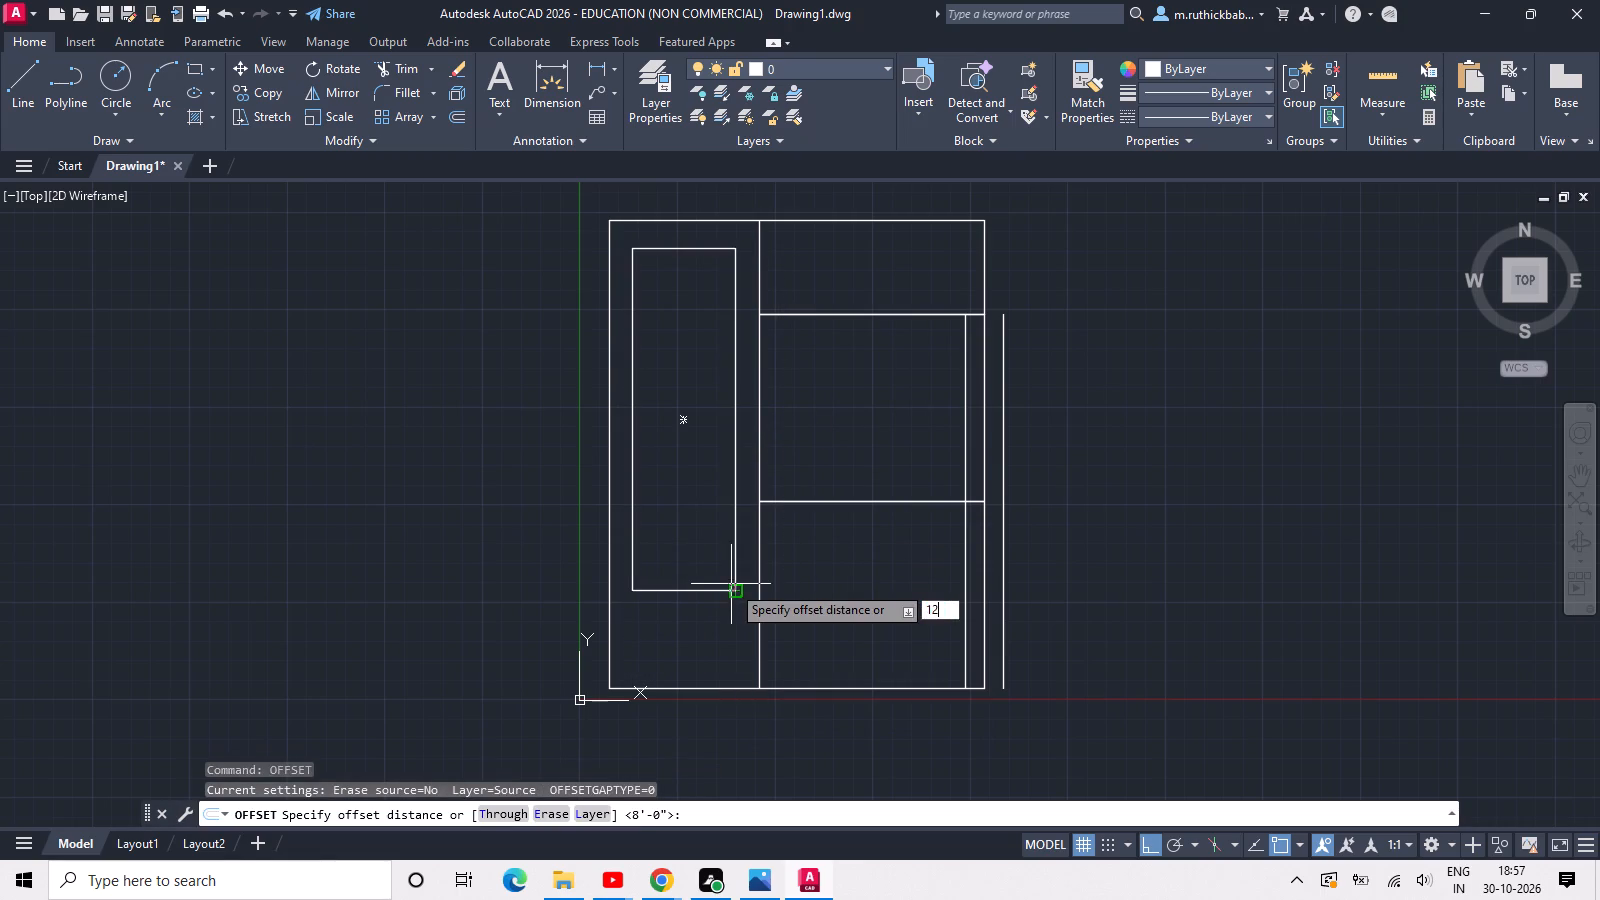
key("space")
left_click(725, 594)
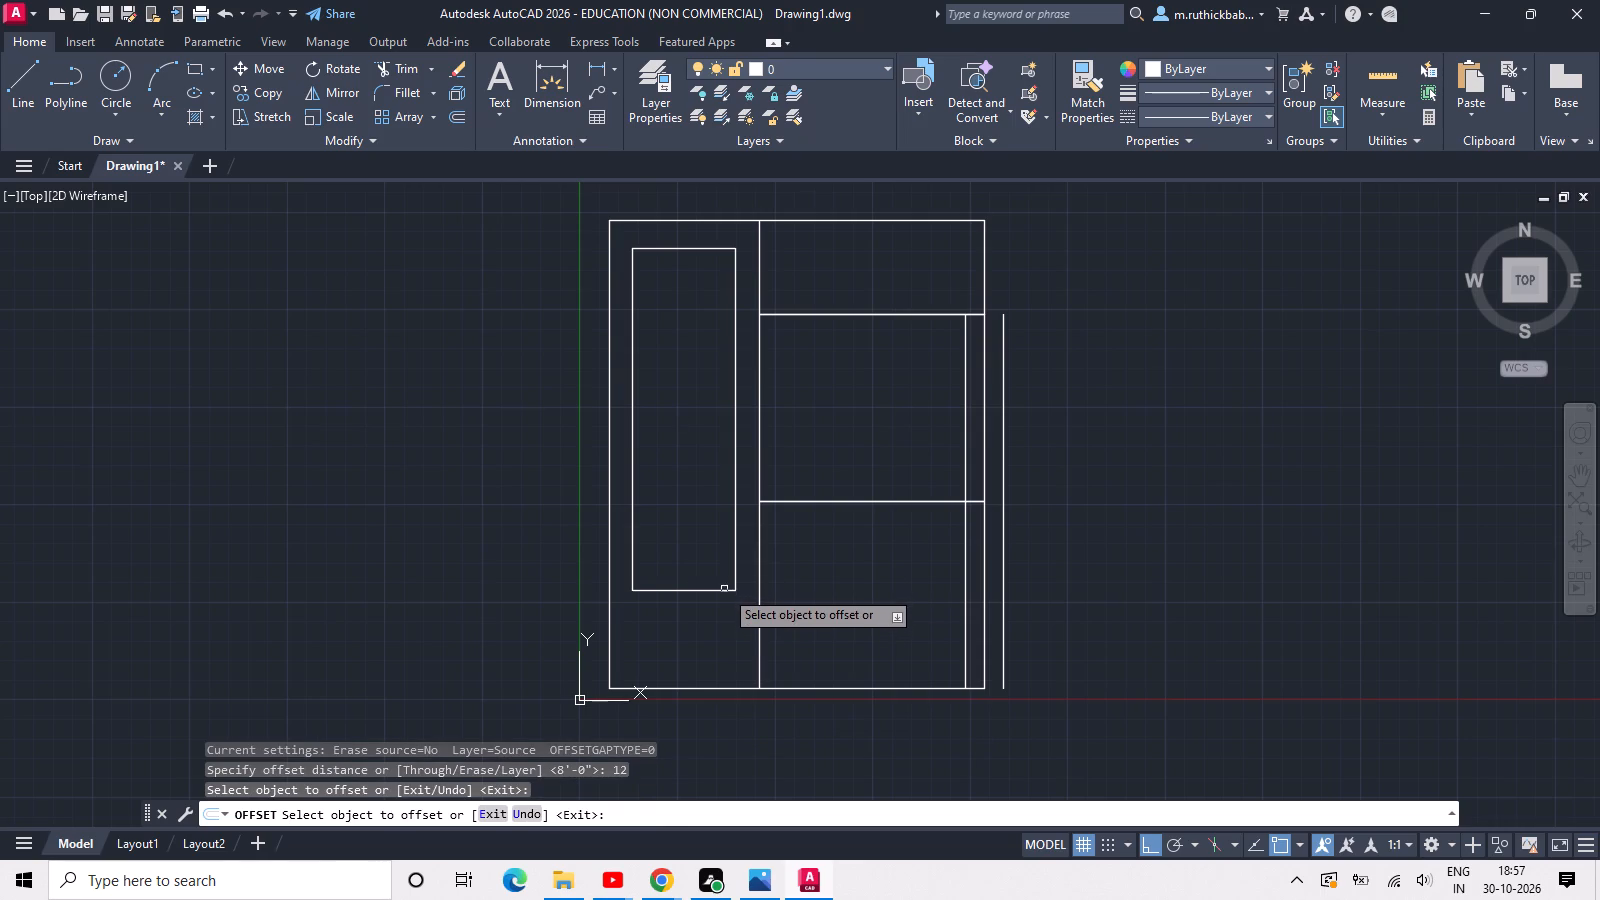
left_click(724, 594)
left_click(724, 591)
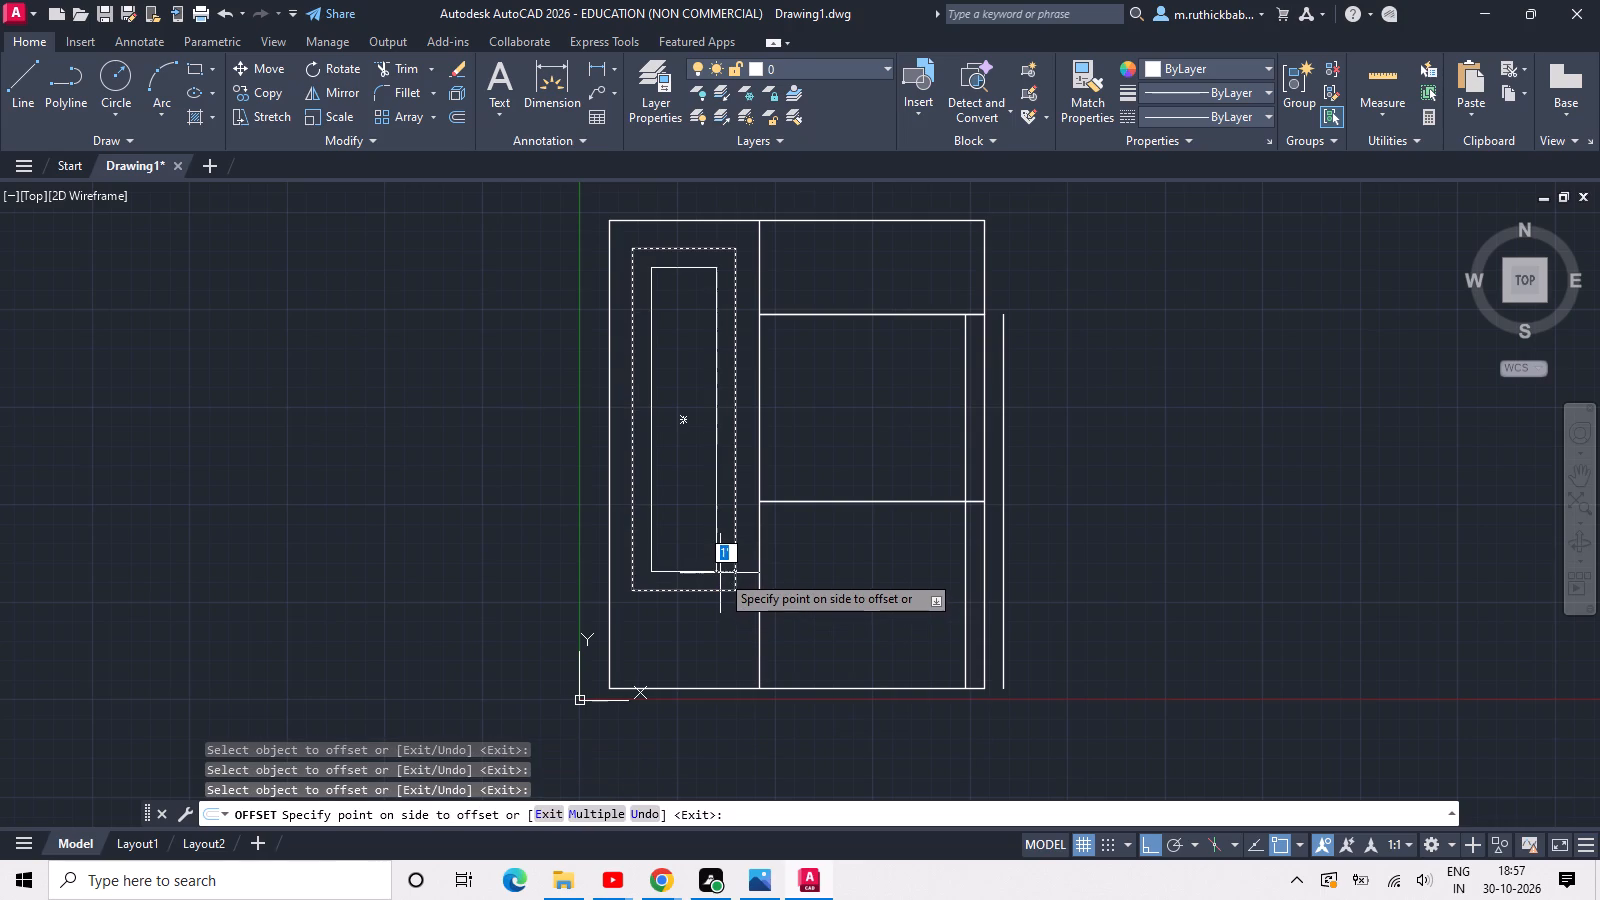
left_click(720, 573)
key("Escape")
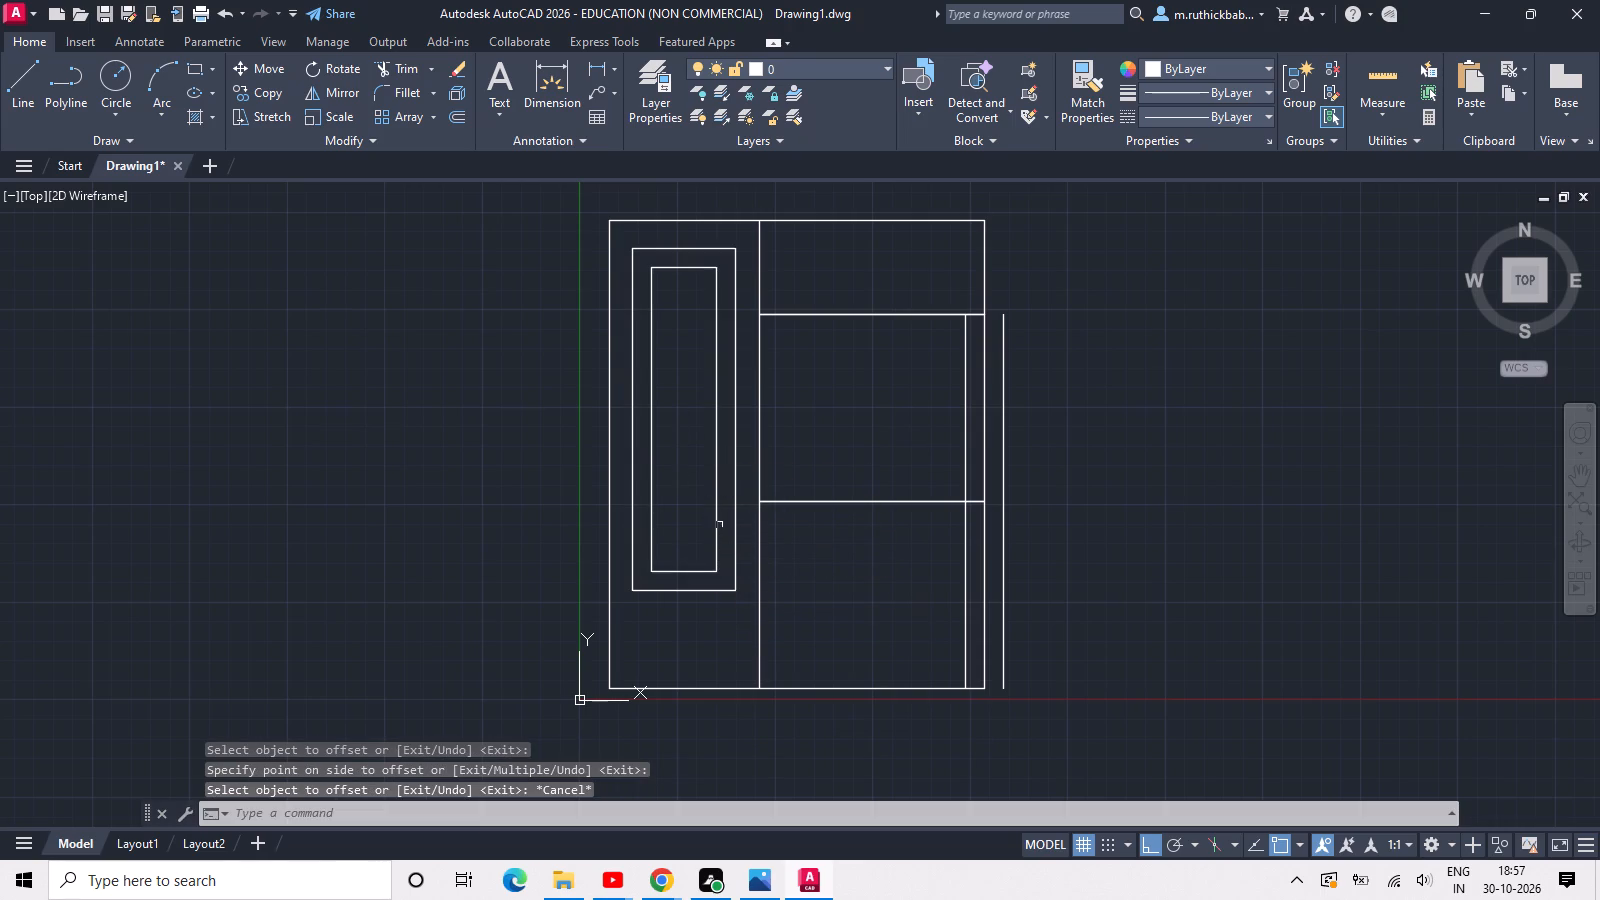
Extend the horizontal line below the top bay to the outermost right vertical line.
middle_click_drag(816, 575, 734, 531)
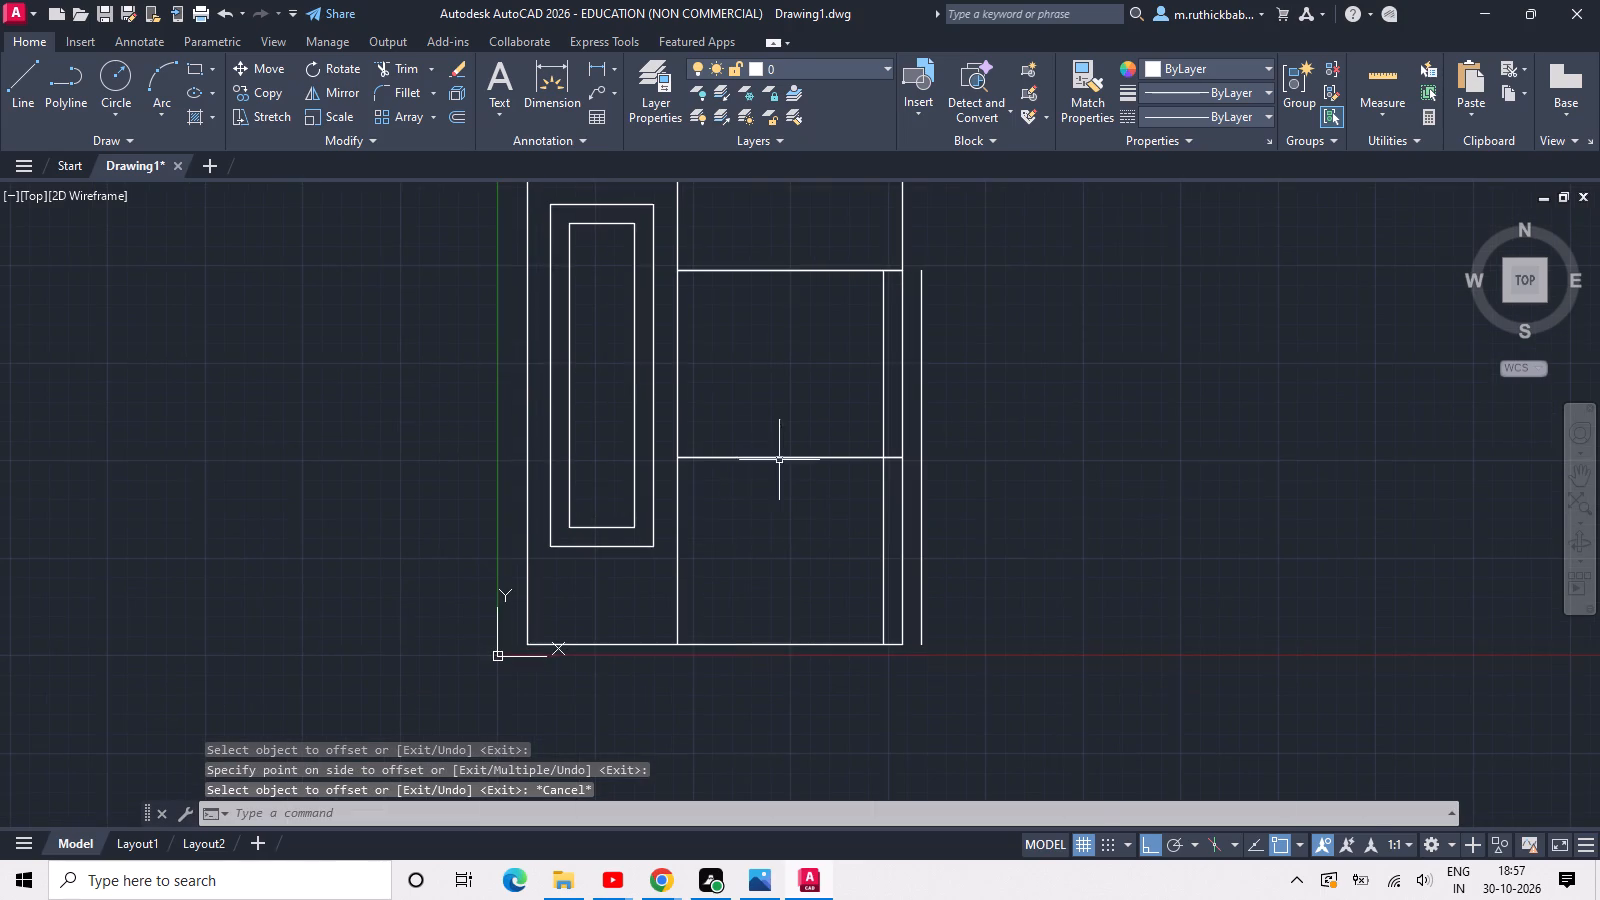
scroll(782, 452, "up", 1)
scroll(942, 472, "down", 1)
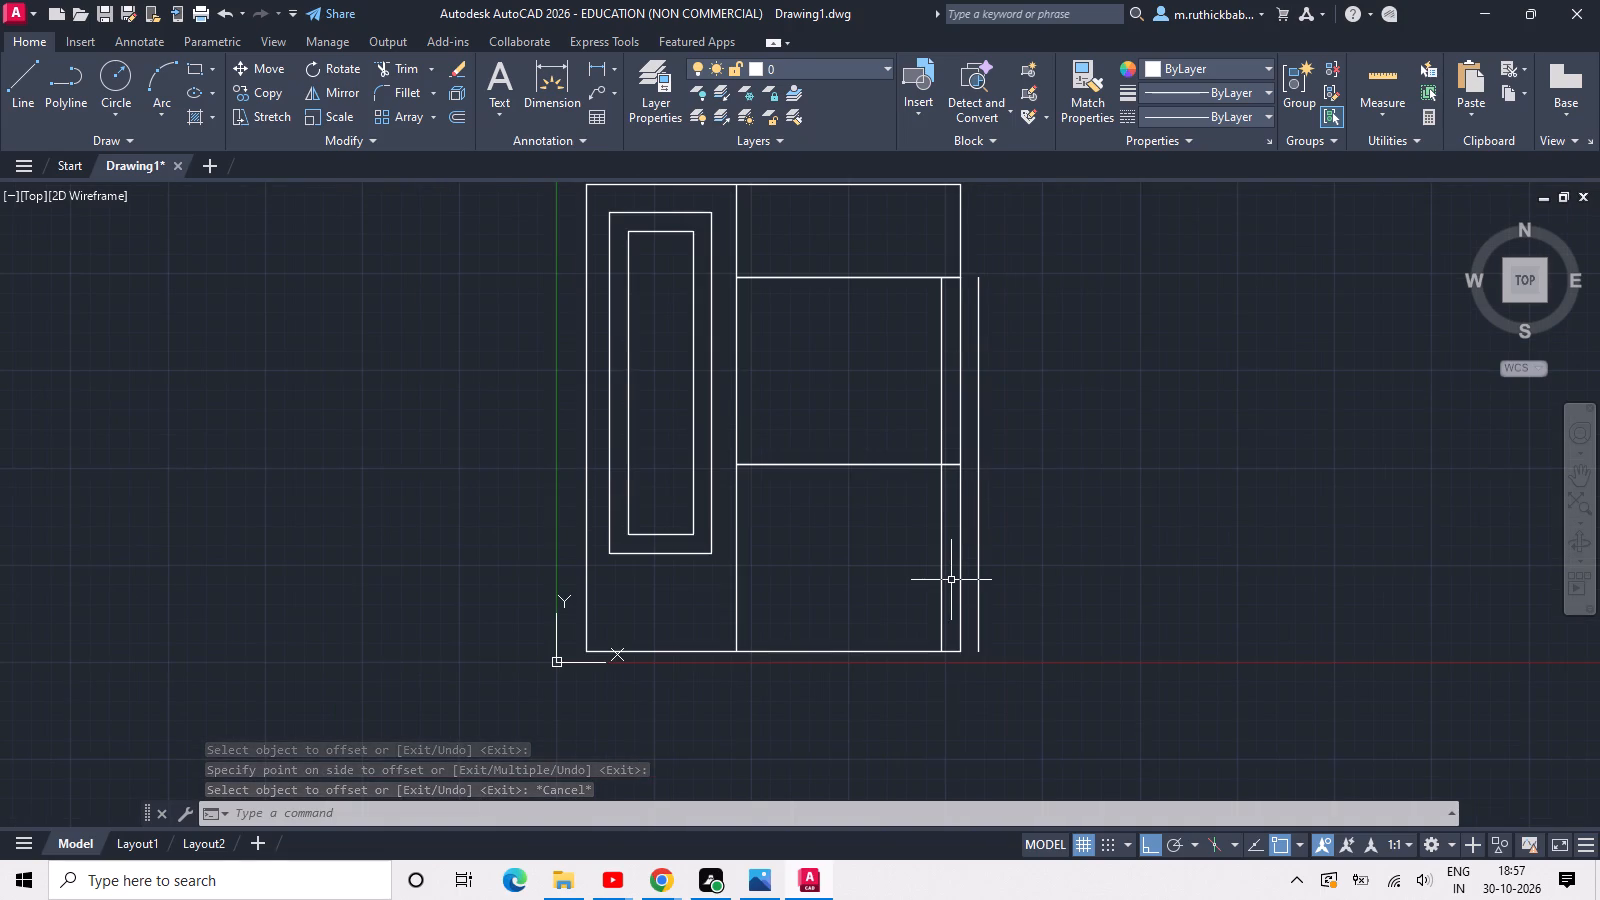
key("w")
key("Escape")
type("ex")
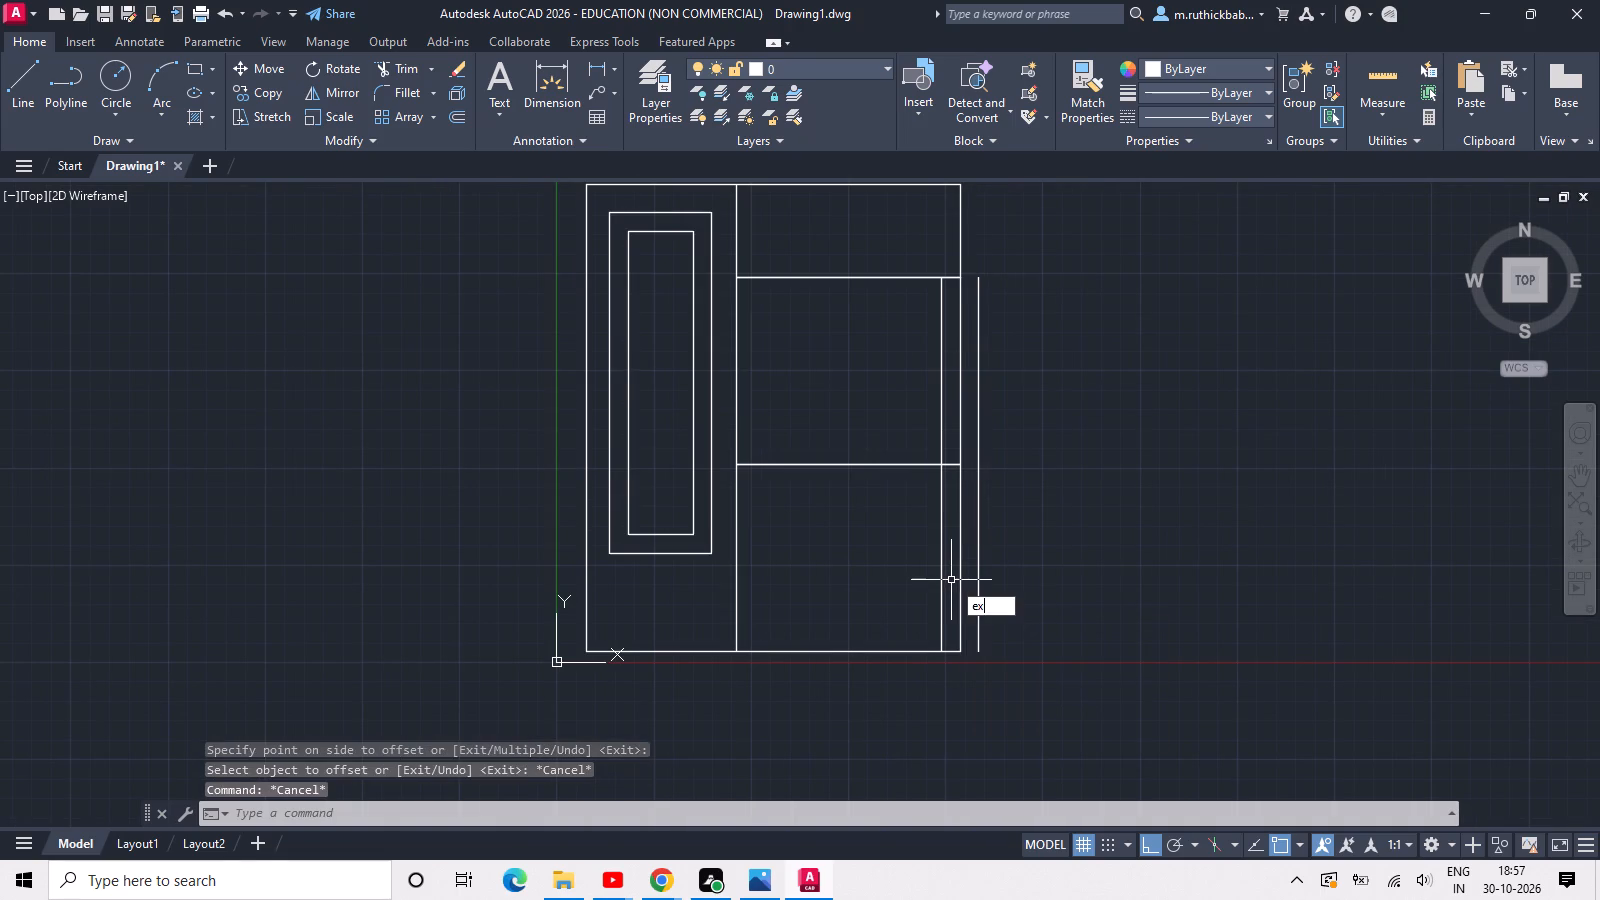
key("space")
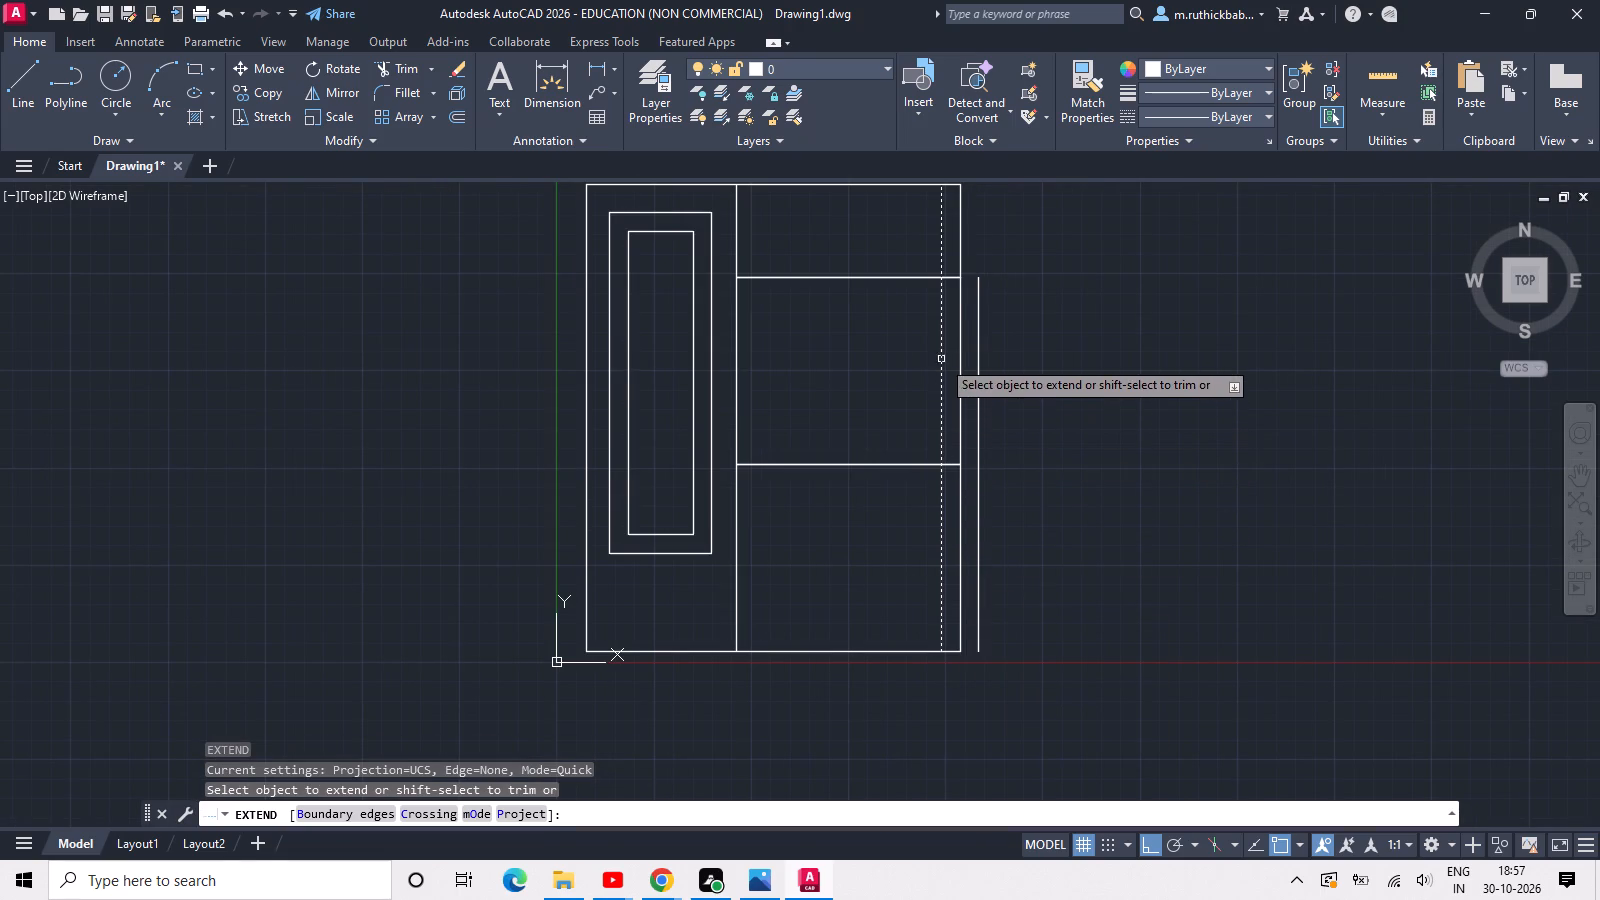
left_click(945, 277)
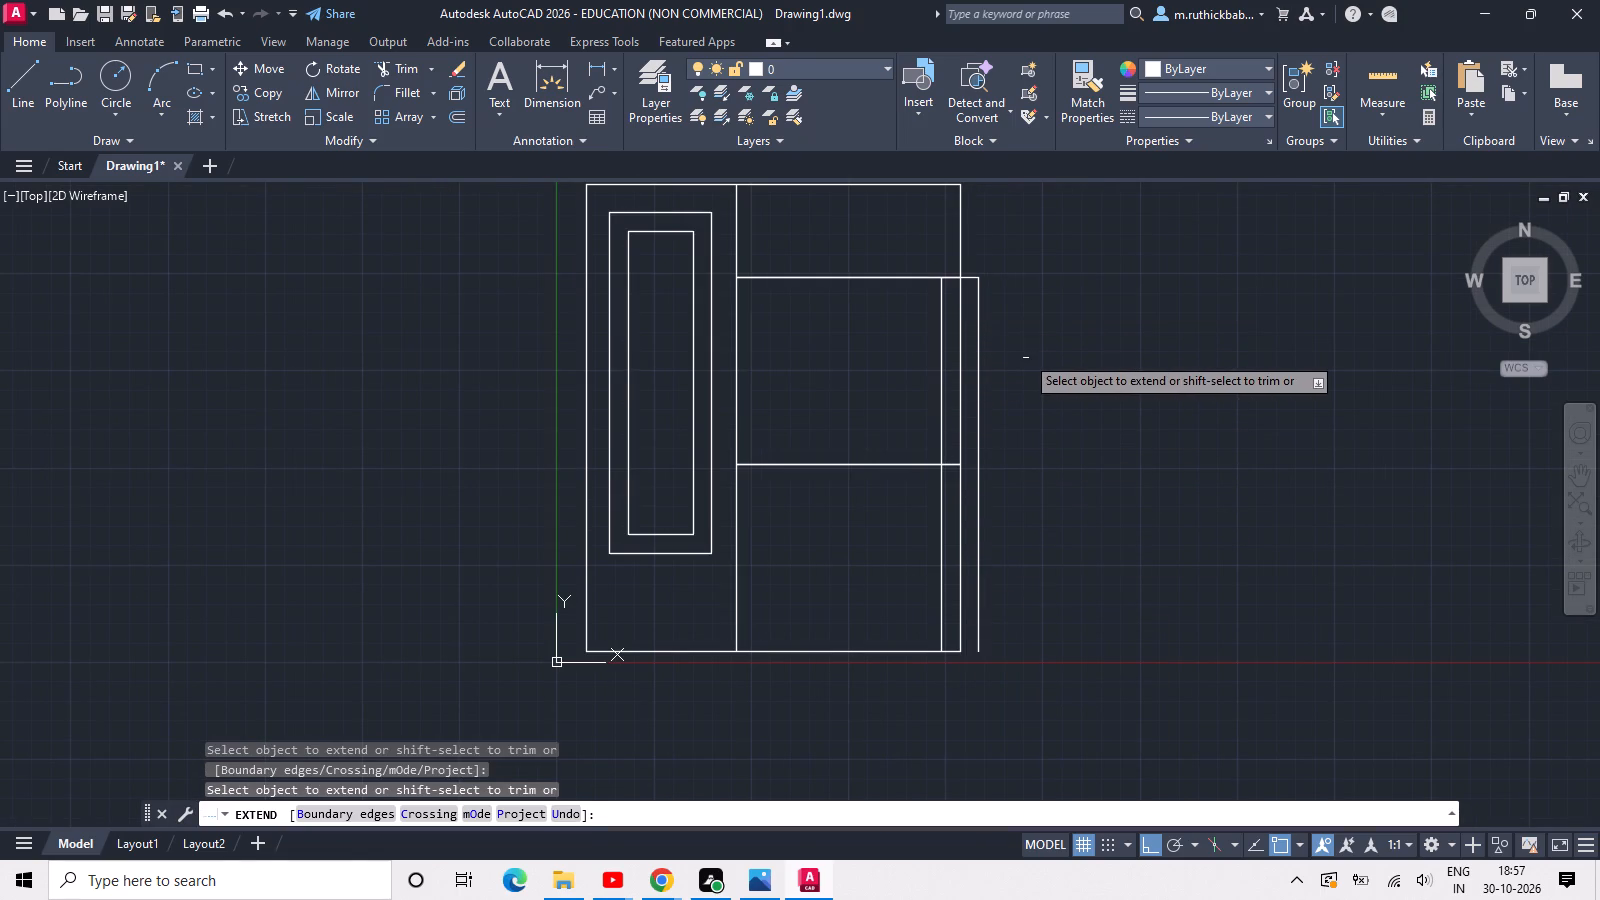
key("Escape")
Offset the two interior horizontal lines to the right of the strip 12" upward.
middle_click_drag(1024, 355, 1106, 511)
key("o")
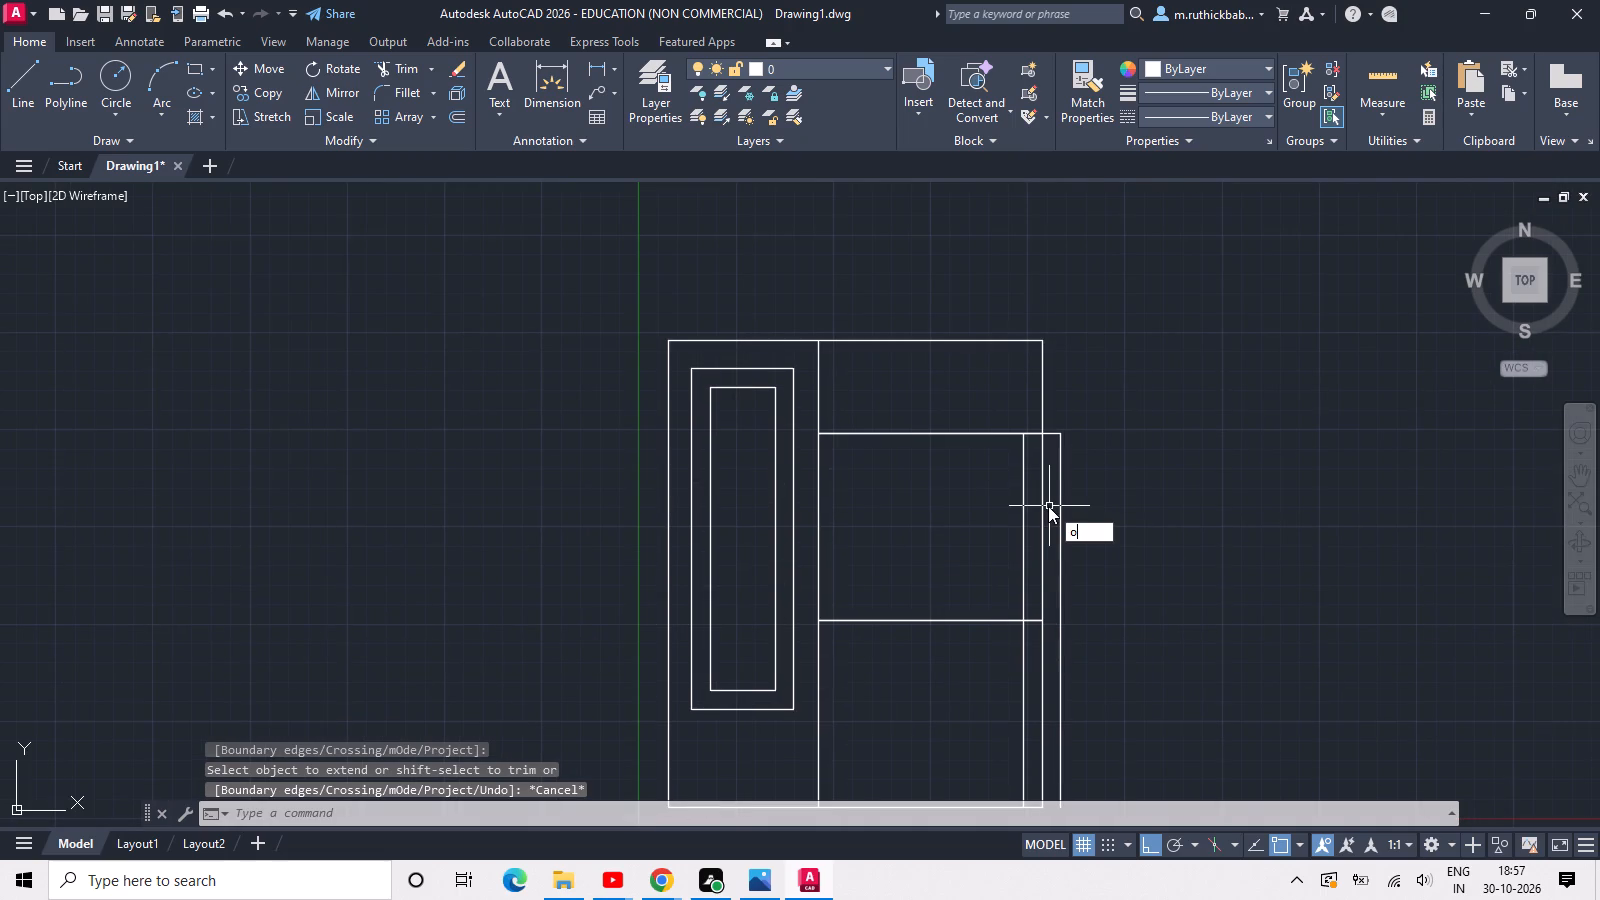
type("ff")
key("space")
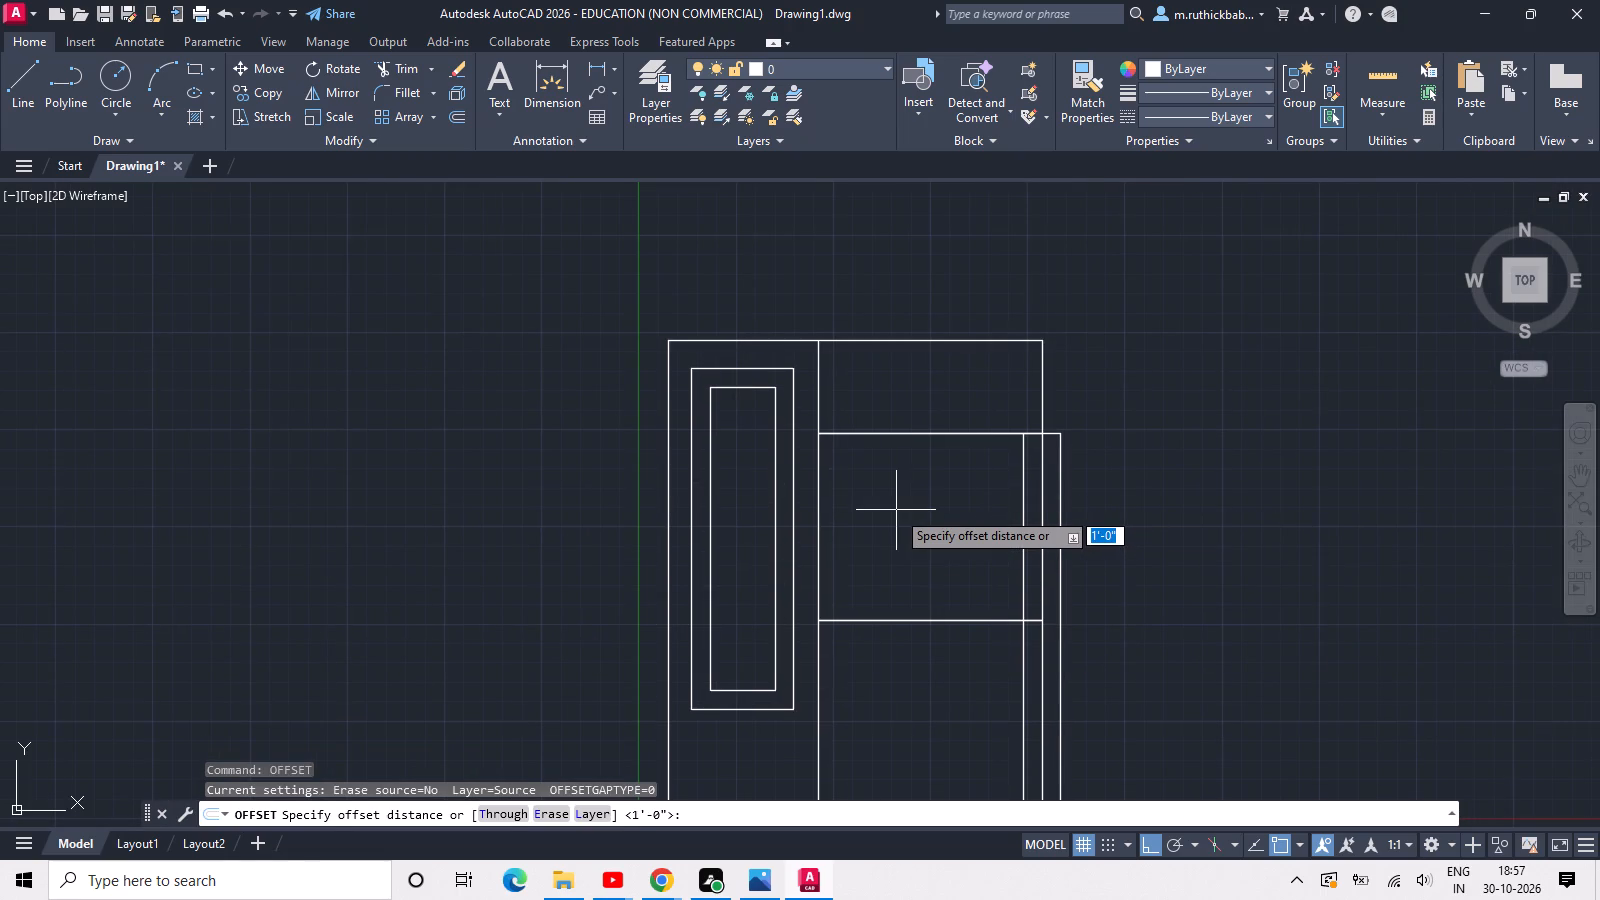
type("12")
key("space")
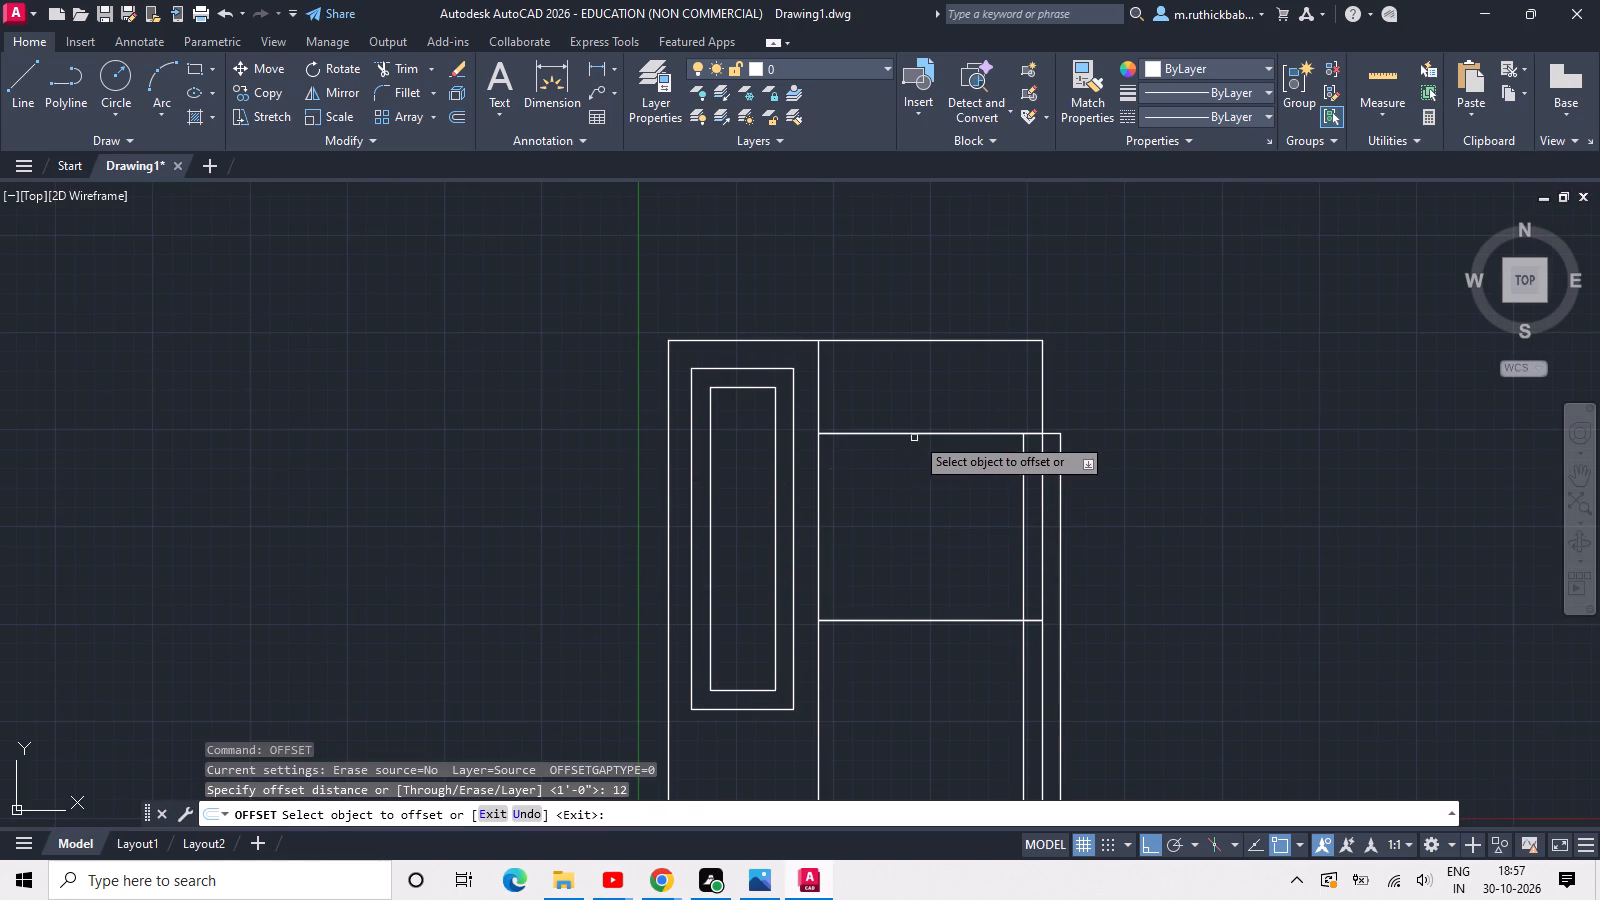
left_click(922, 435)
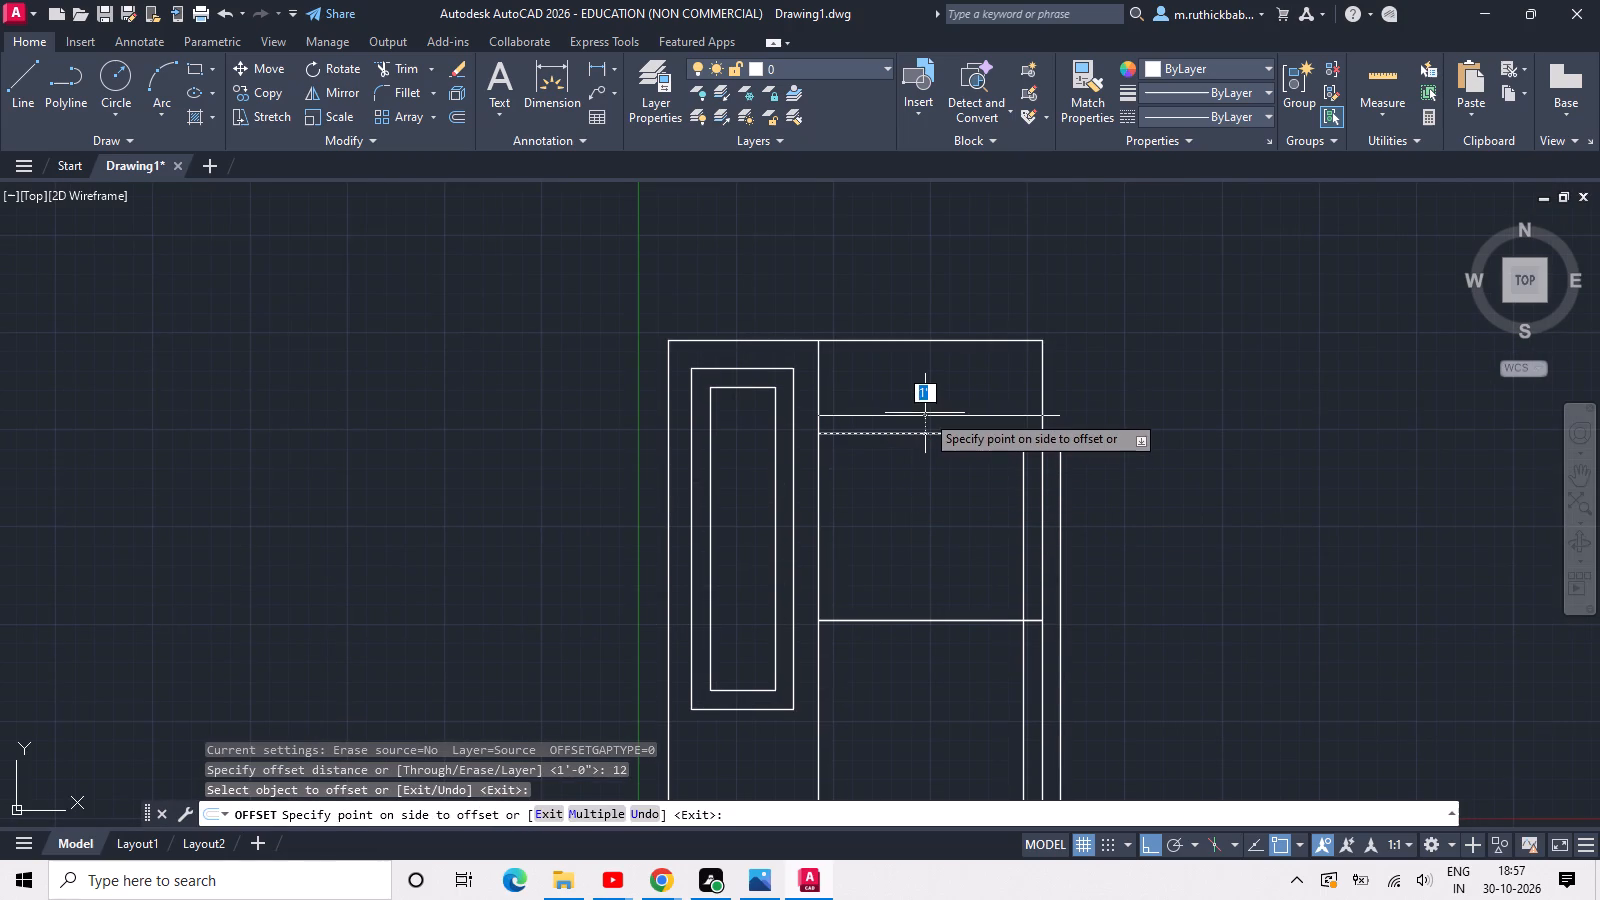
left_click(925, 413)
left_click(940, 623)
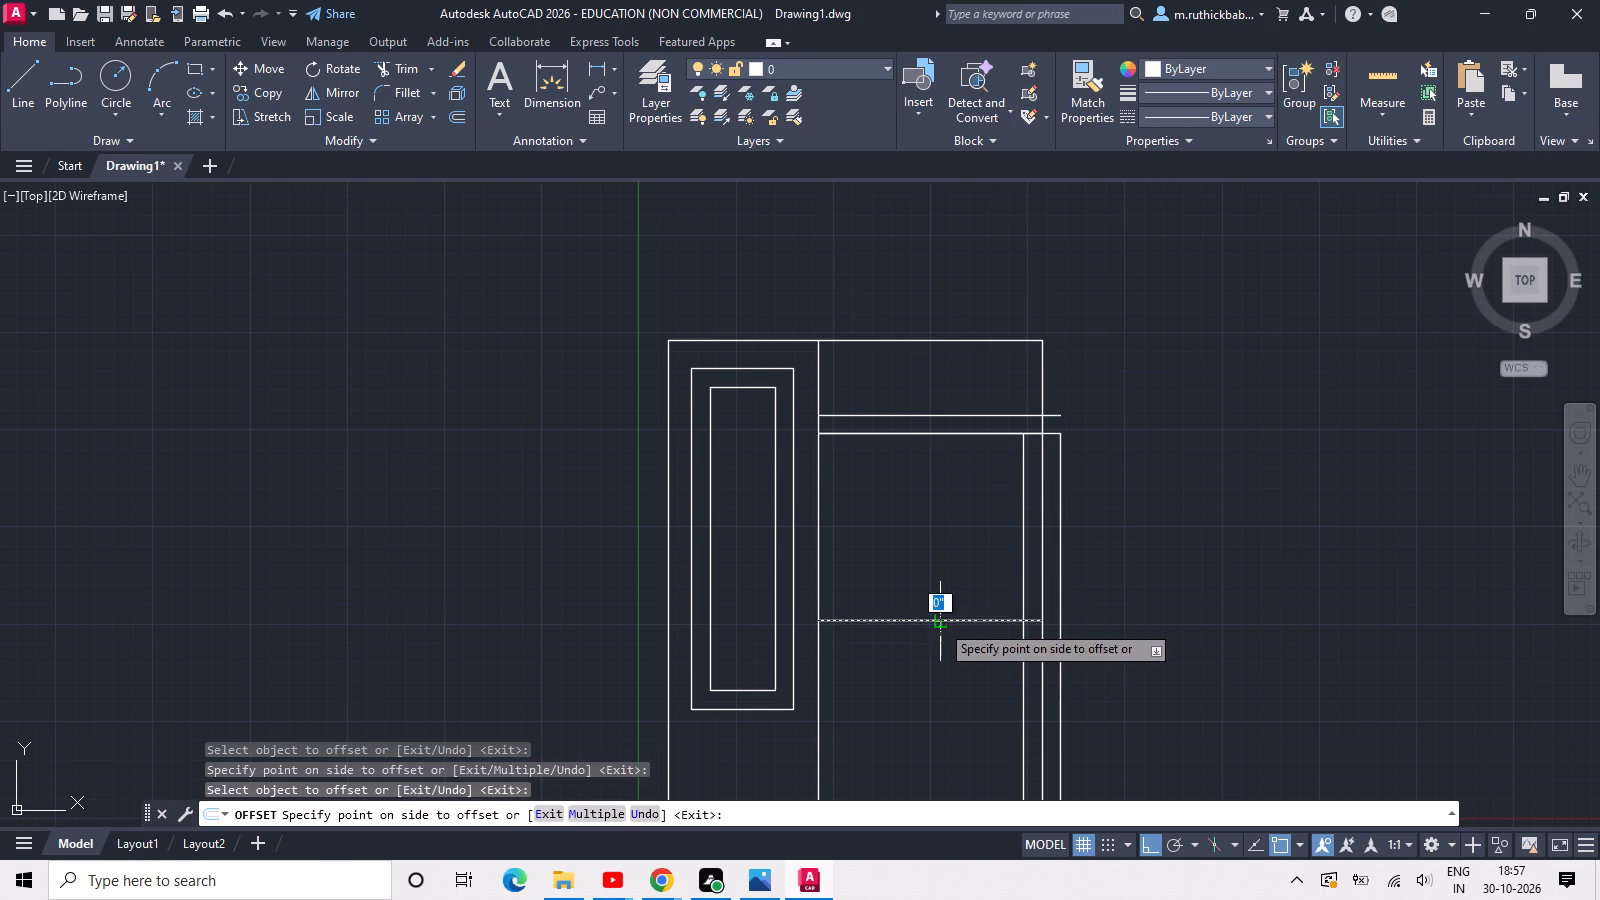
left_click(941, 594)
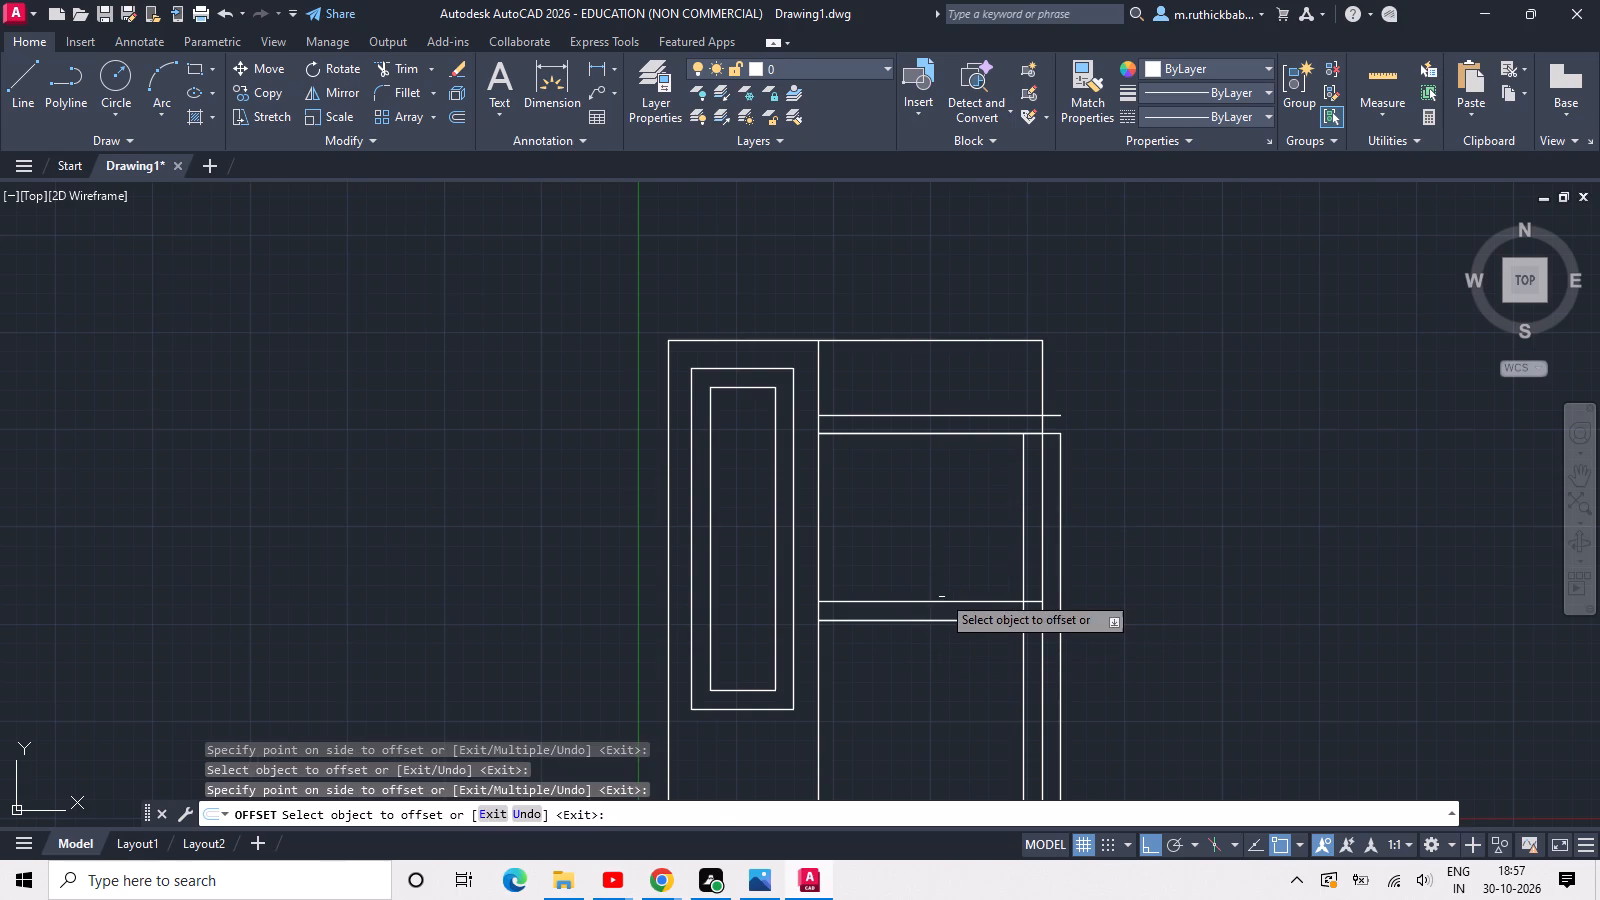
key("Escape")
Trim the inner right vertical out of the middle band, and the middle right vertical above and below that band.
scroll(1028, 615, "up", 2)
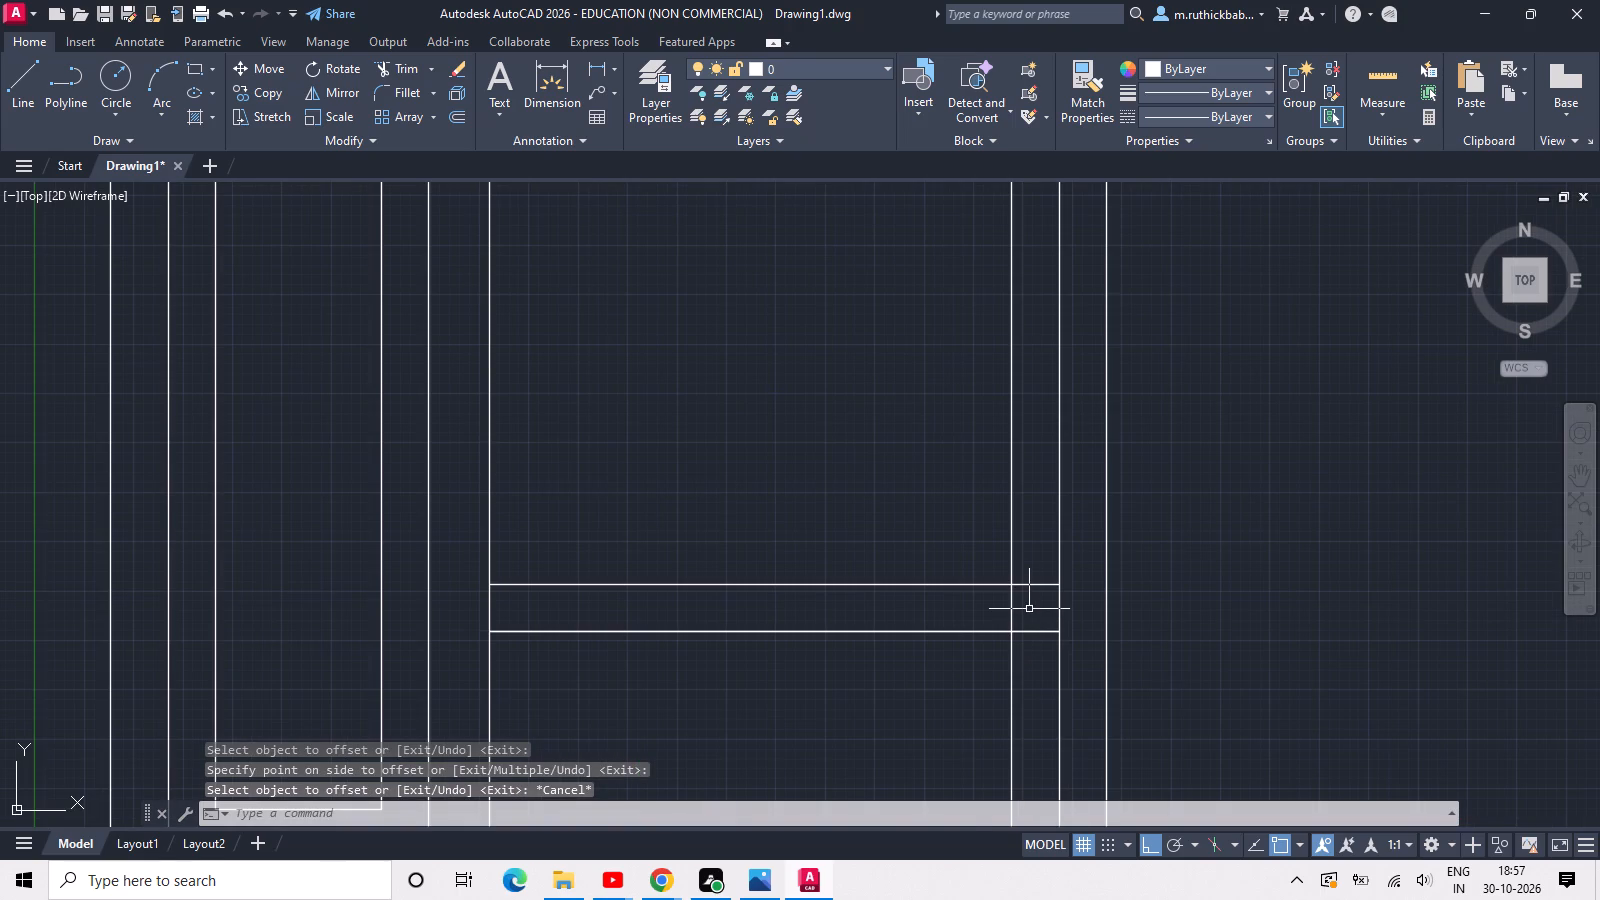
type("tr")
key("space")
key("space")
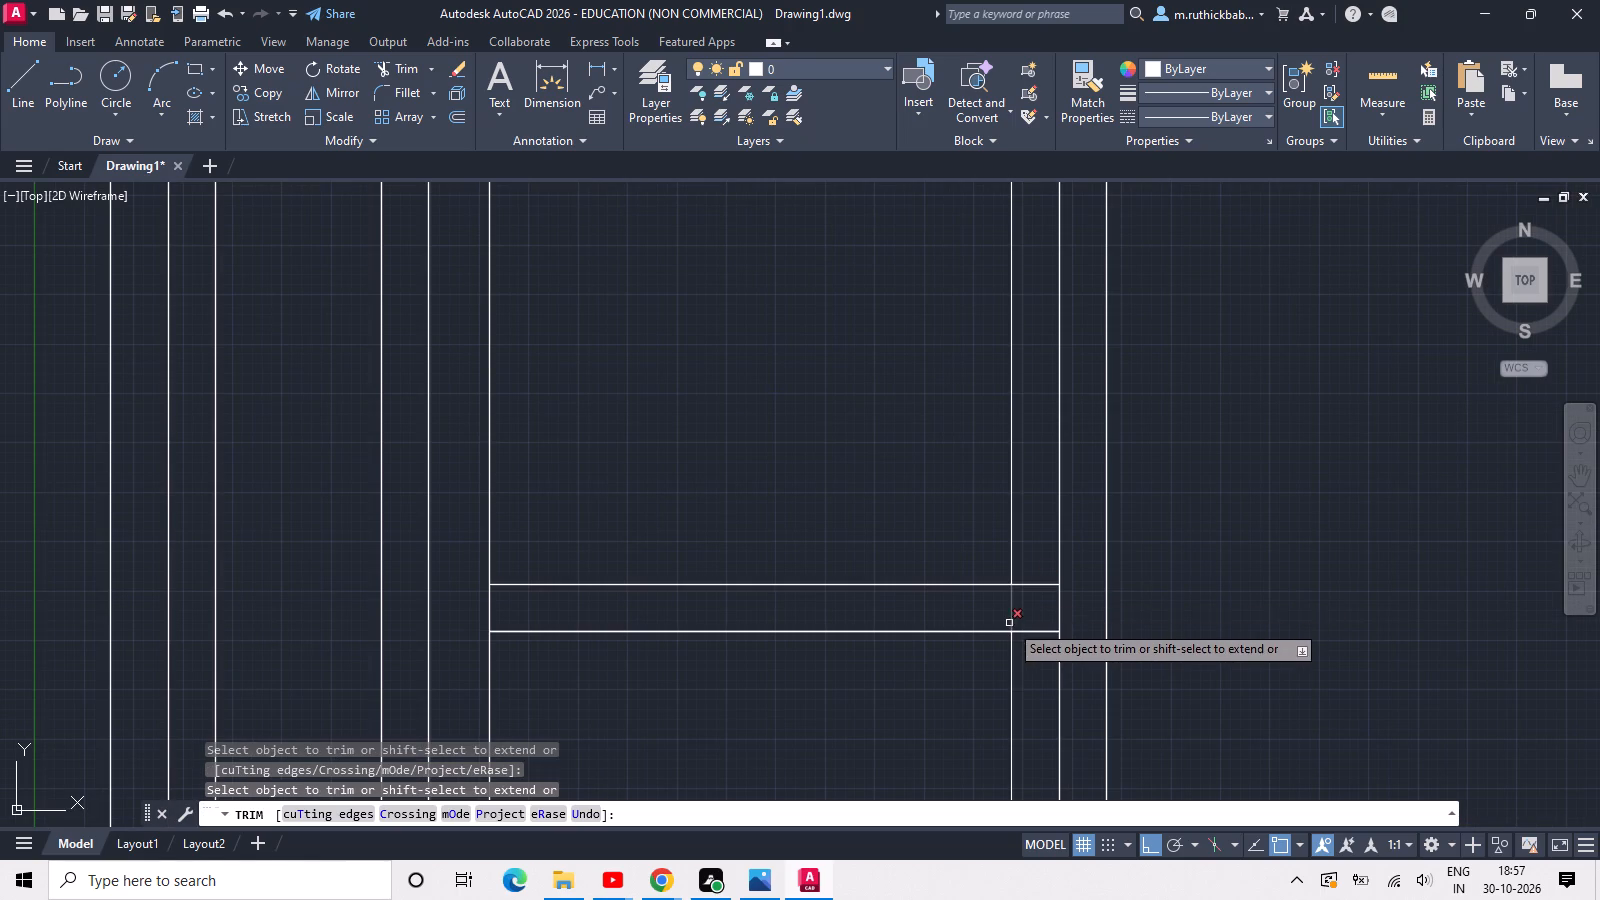
left_click(1012, 613)
scroll(1015, 581, "down", 1)
left_click(1043, 523)
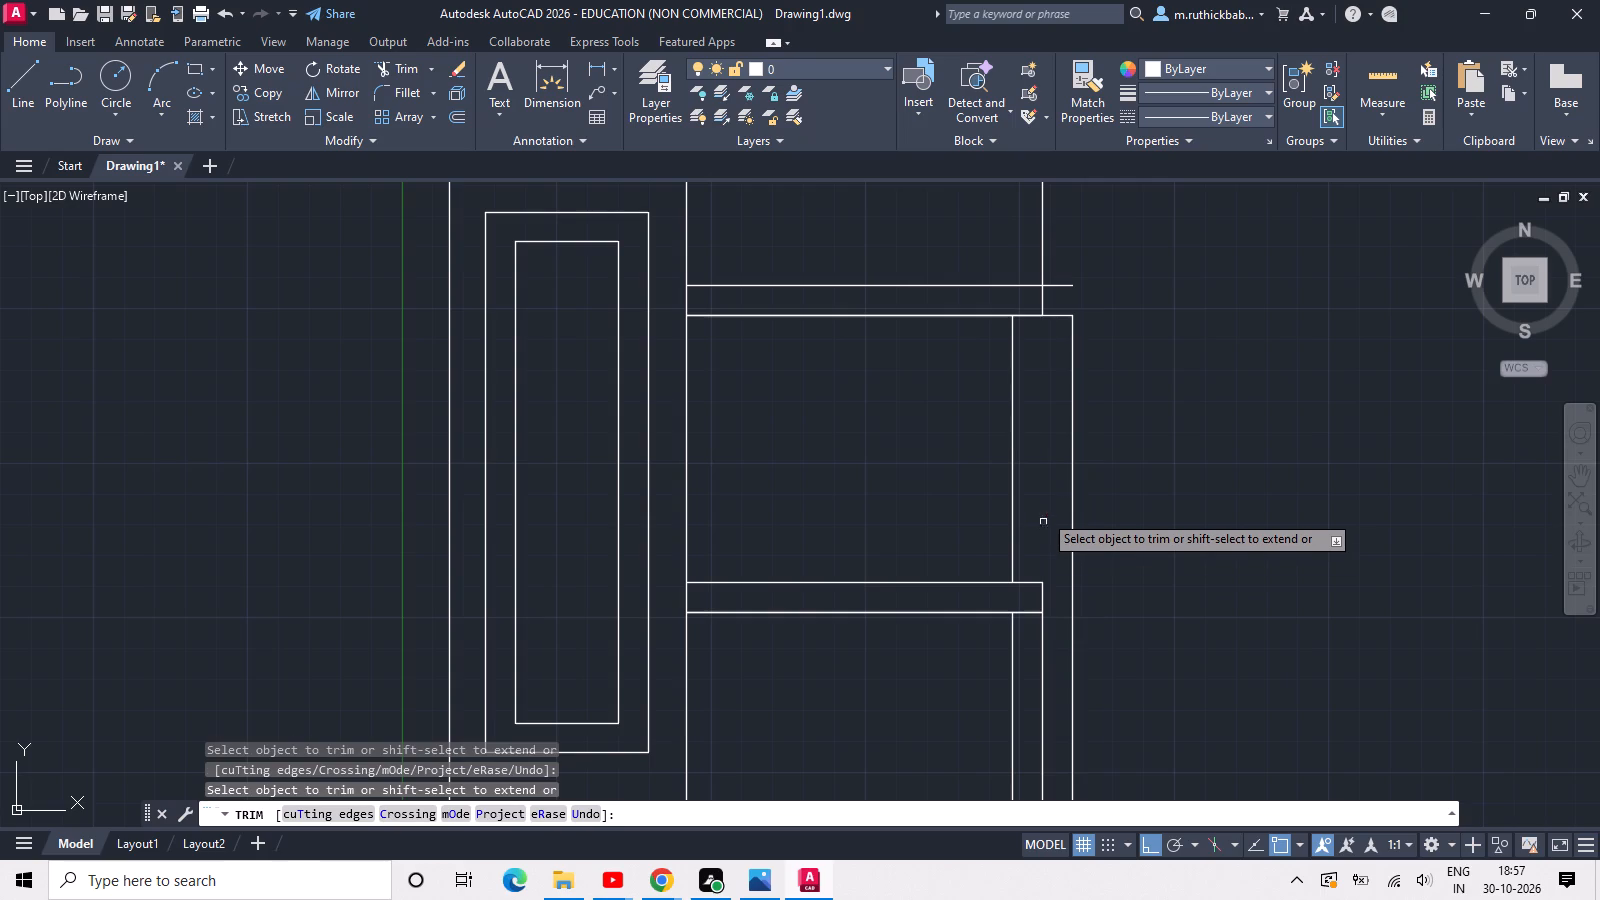
left_click(1040, 641)
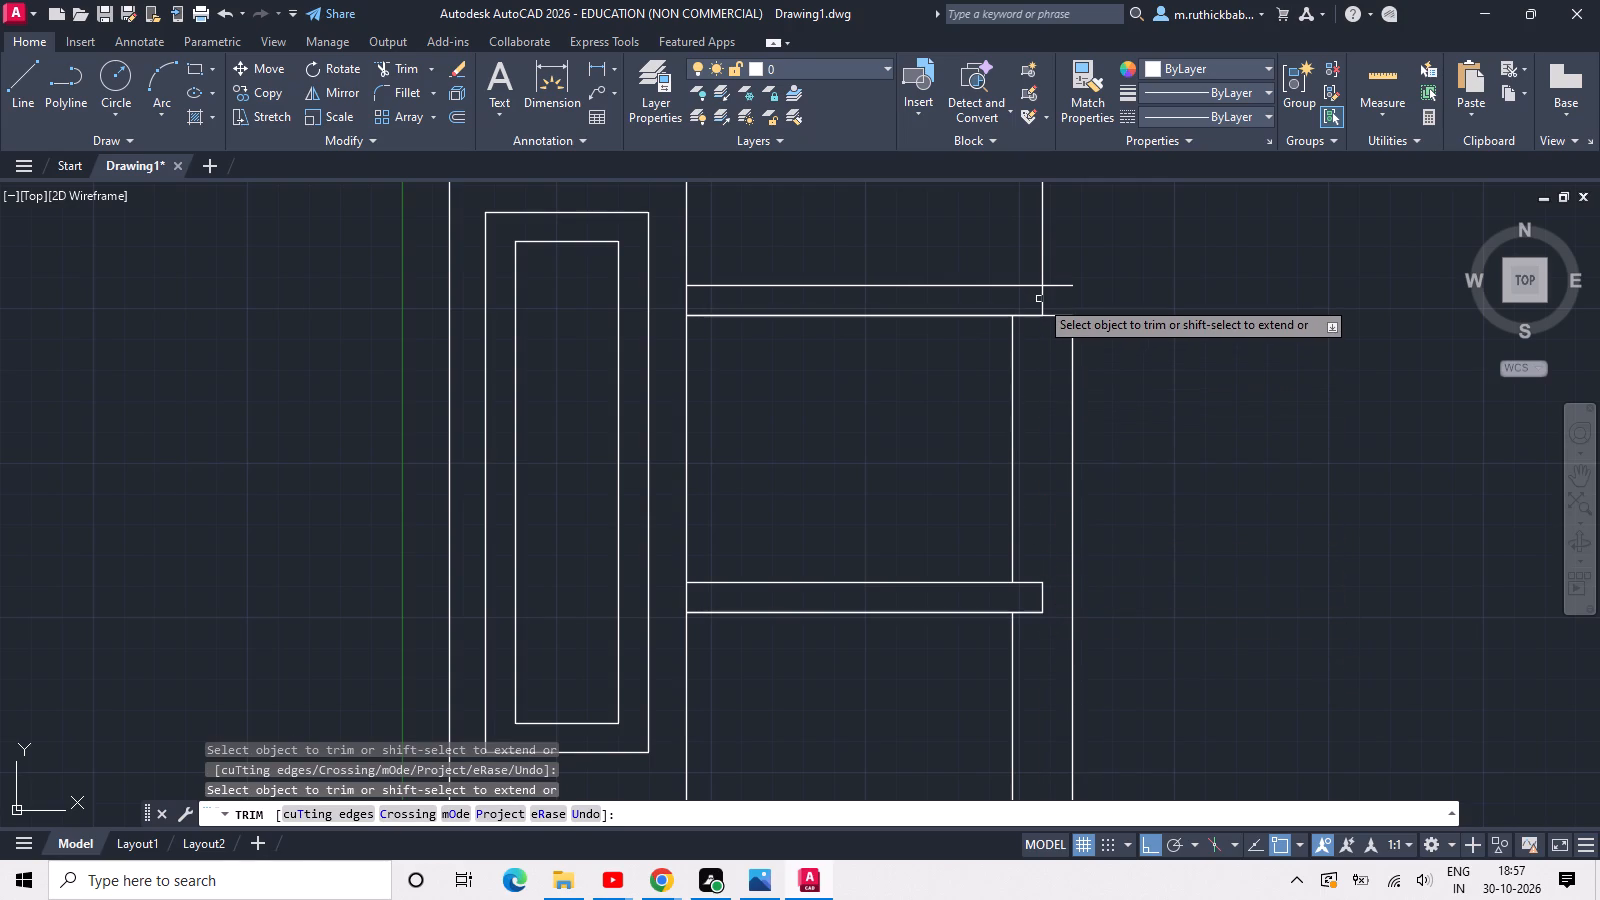
Trim the vertical pieces inside the upper band and the overhanging end of its lower line beyond the inner right vertical.
left_click(1047, 299)
left_click(1032, 309)
left_click(1039, 309)
left_click(1038, 354)
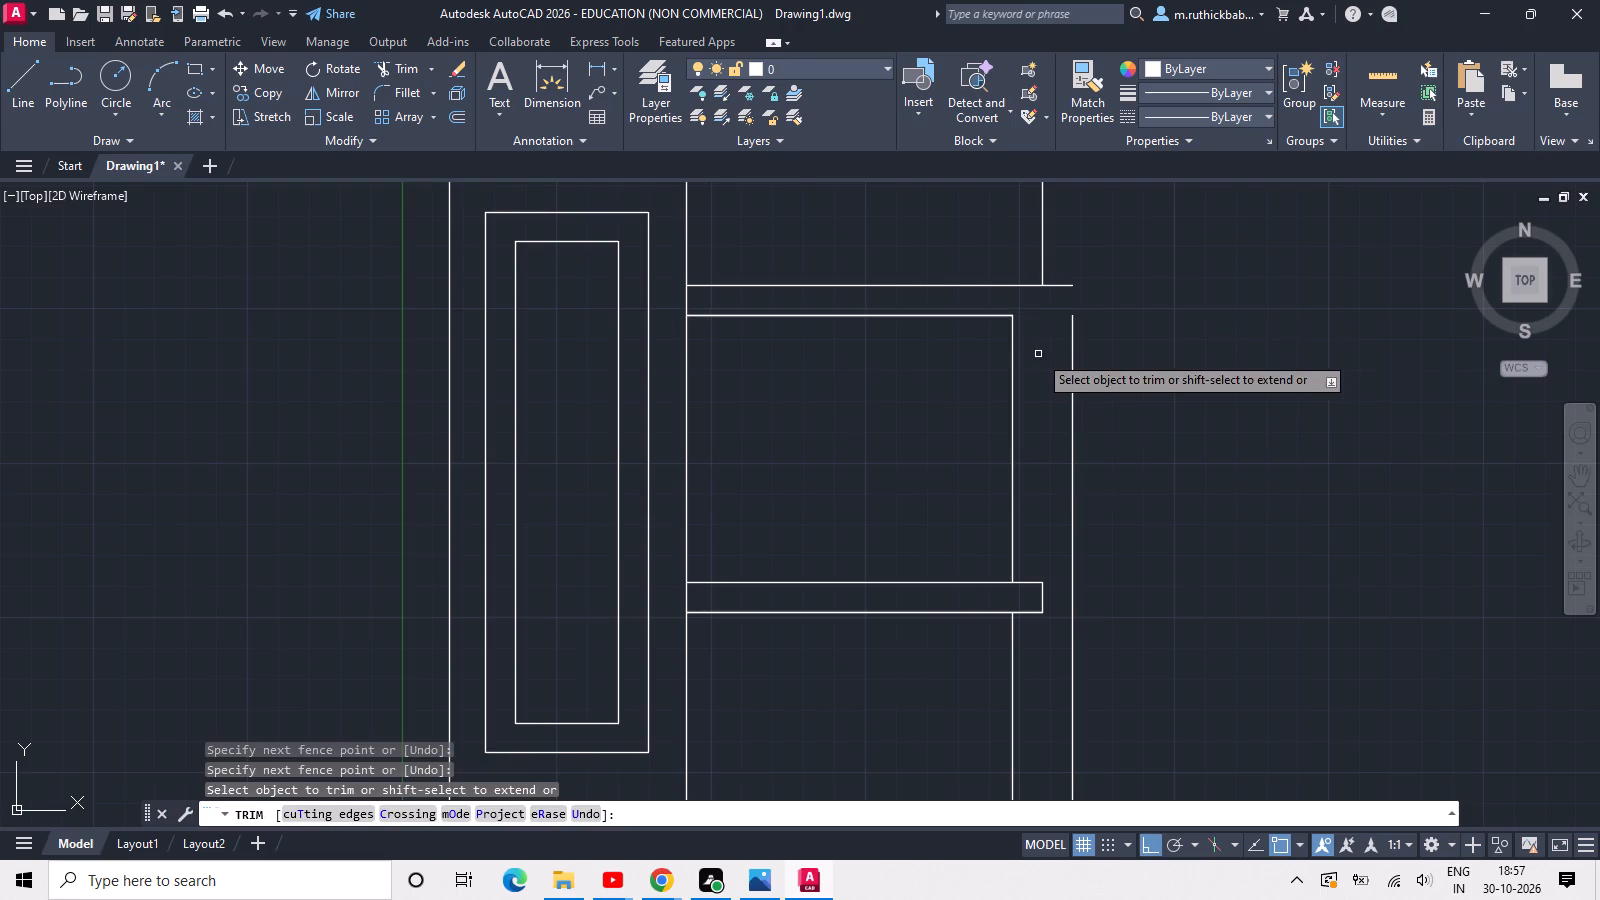
key("Escape")
Extend the outermost right vertical line up to the upper band's top line.
scroll(1069, 290, "up", 1)
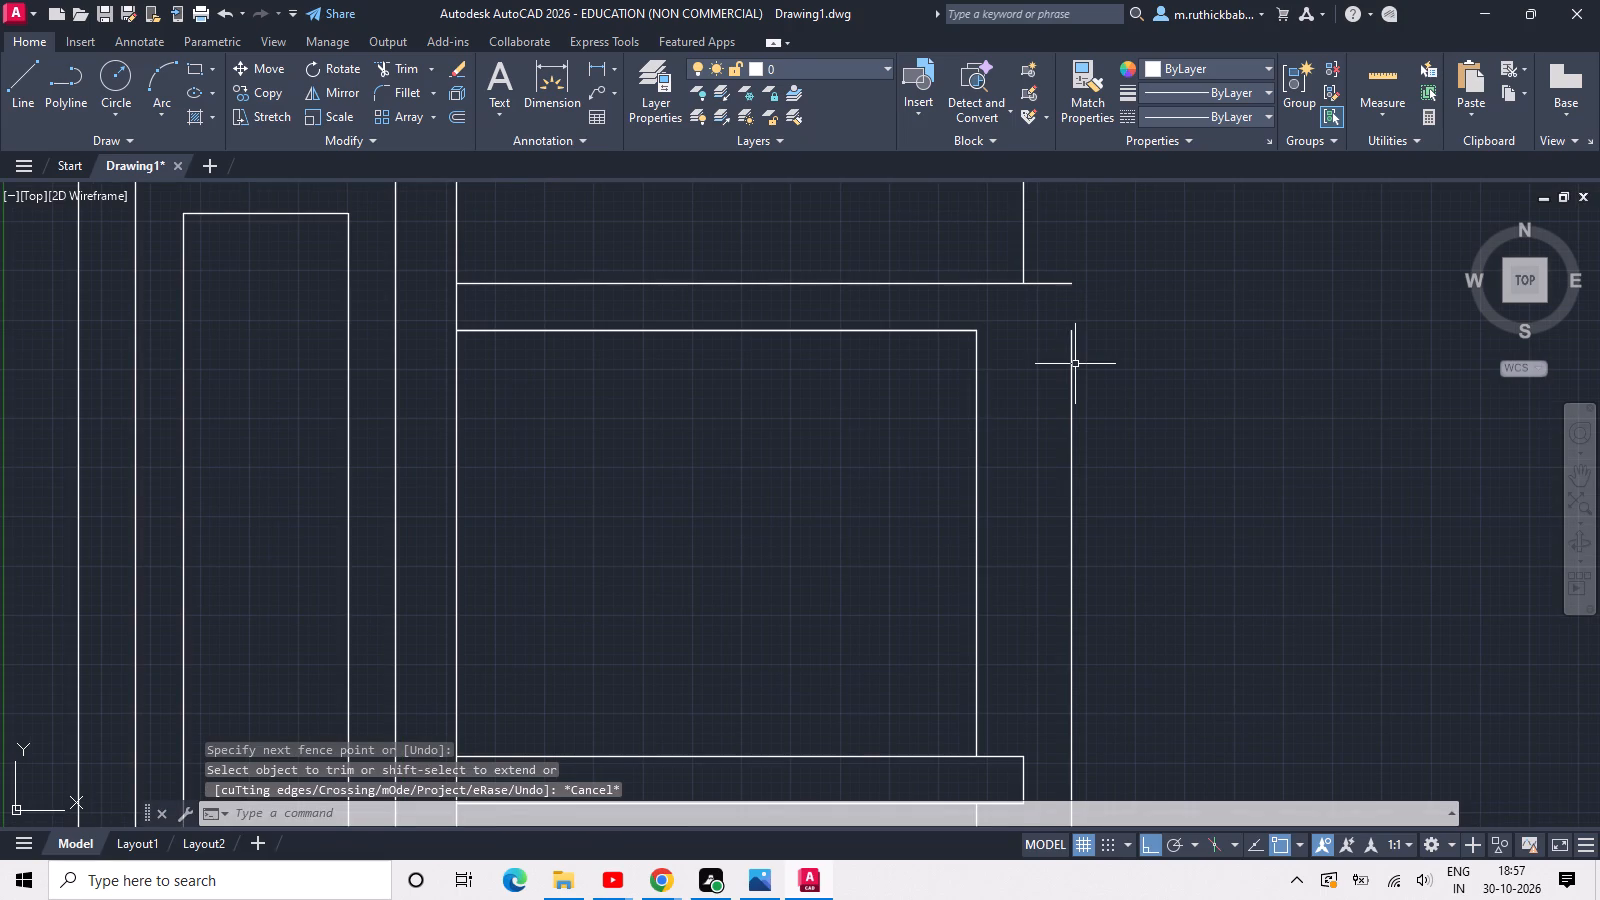
key("e")
key("x")
key("space")
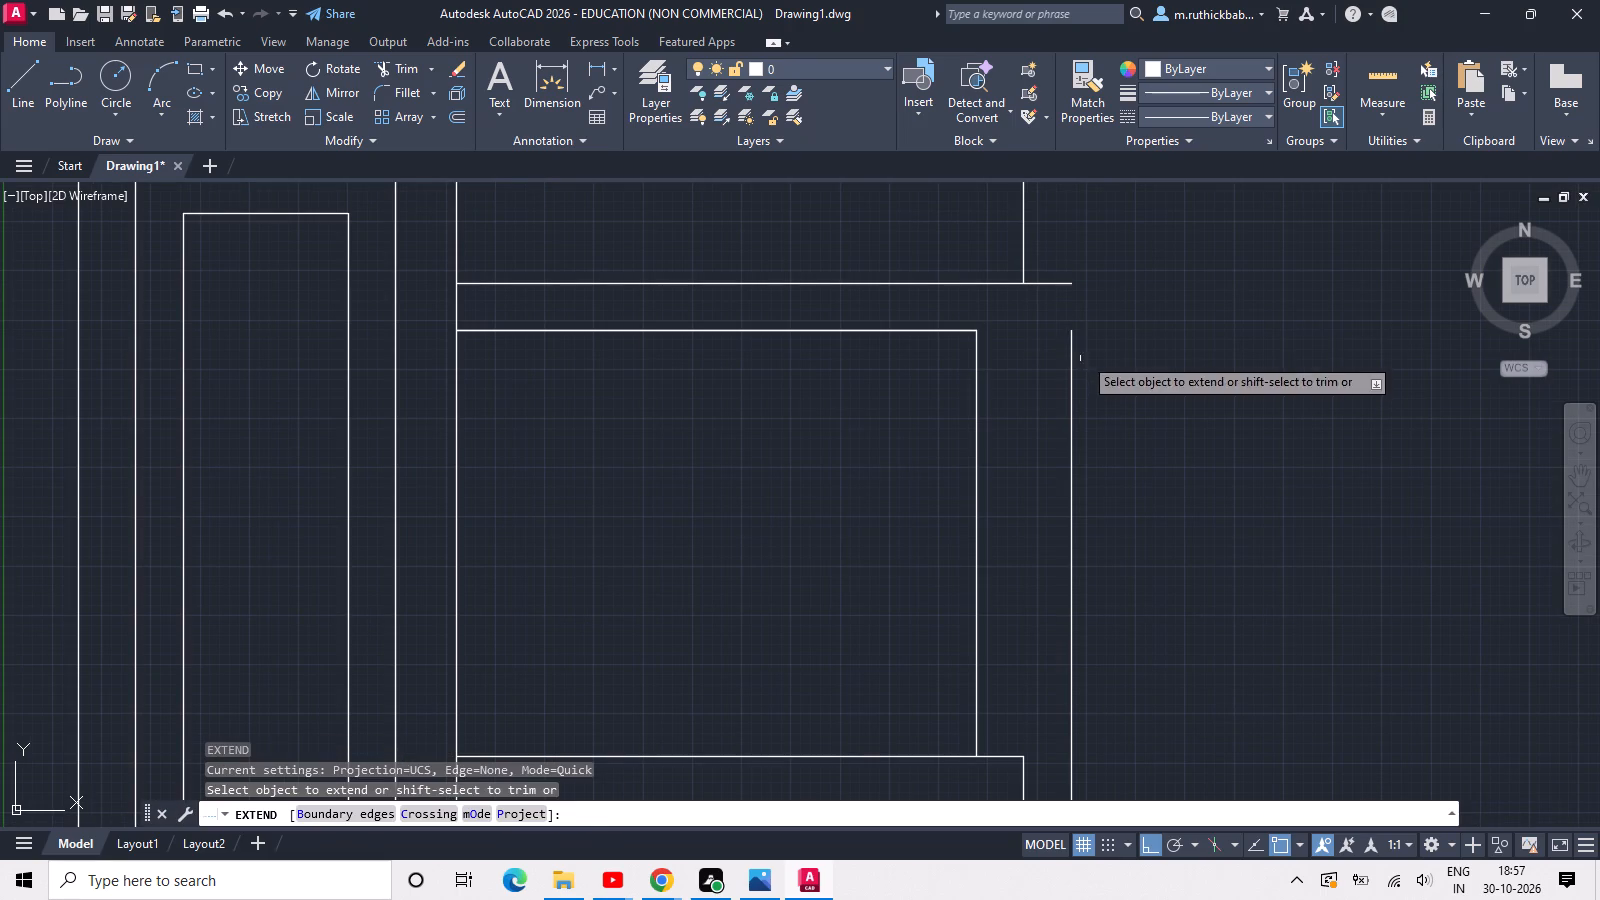
left_click(1070, 346)
scroll(1082, 339, "down", 2)
key("Escape")
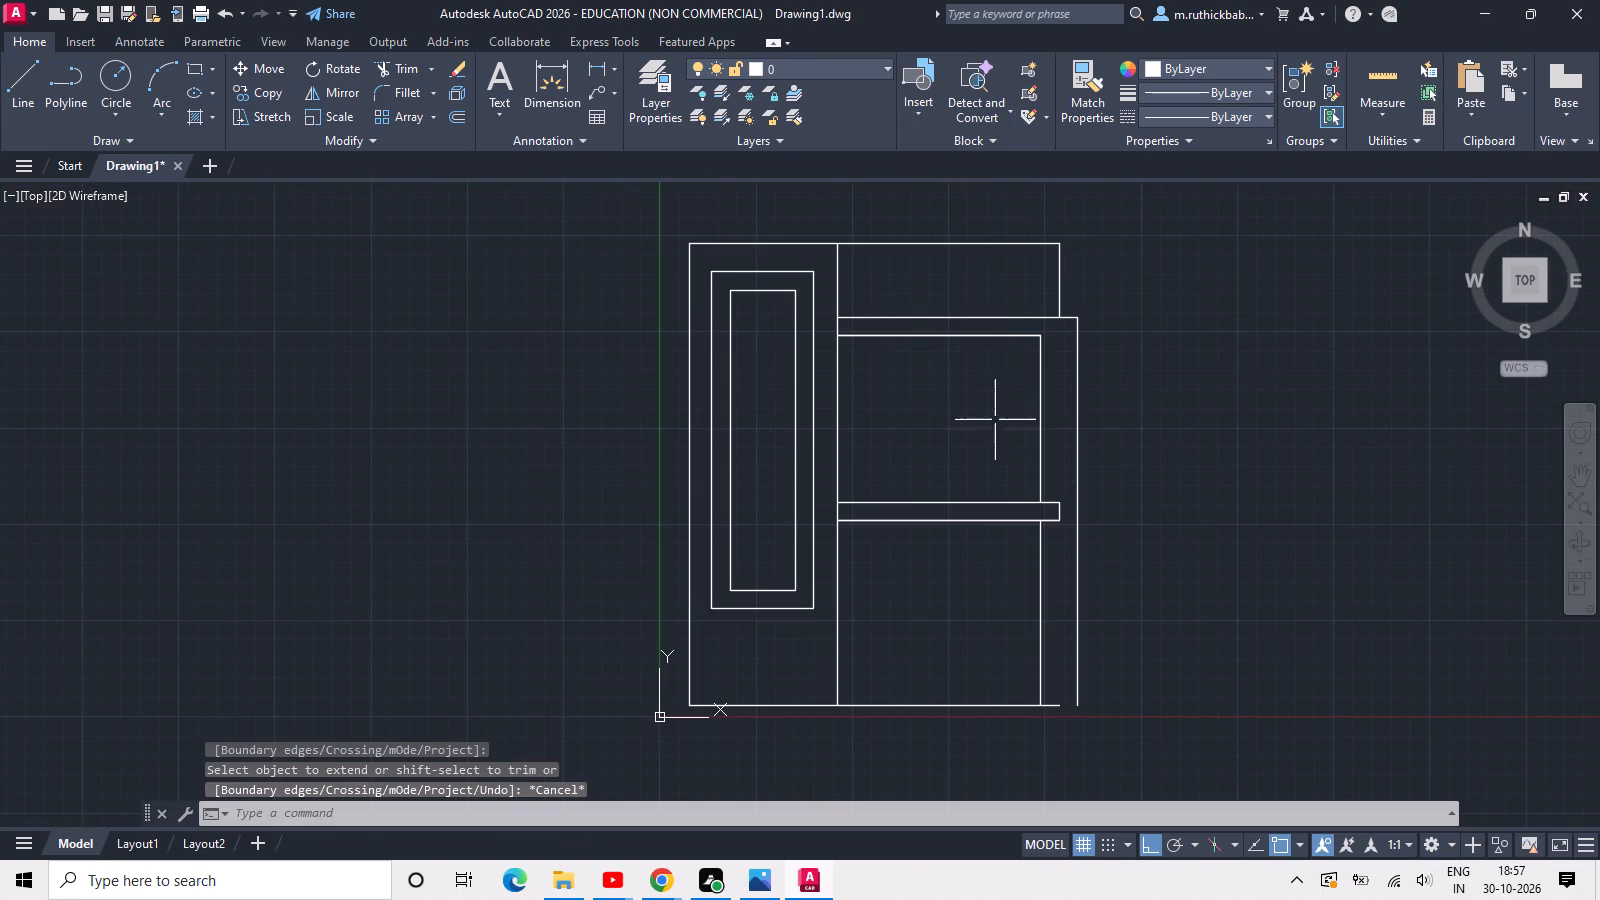
Draw a rectangle 6" wide and 1' high at the upper band's left end, projecting into the left strip.
scroll(962, 368, "up", 1)
scroll(872, 344, "up", 1)
middle_click_drag(752, 336, 877, 370)
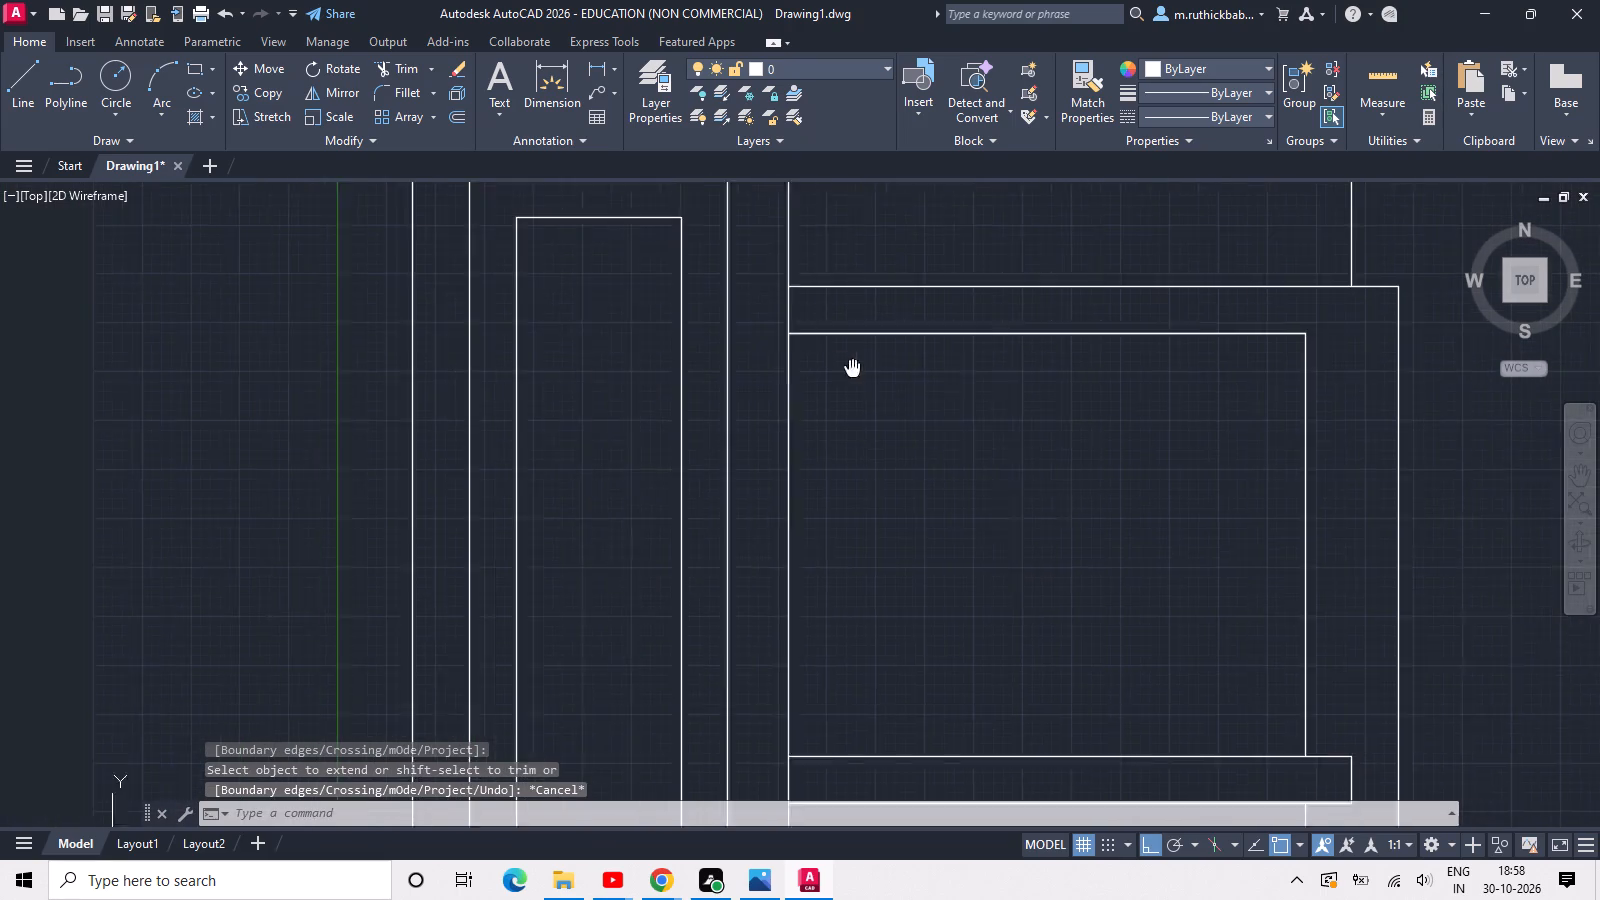
scroll(845, 345, "up", 1)
key("r")
key("e")
key("c")
key("space")
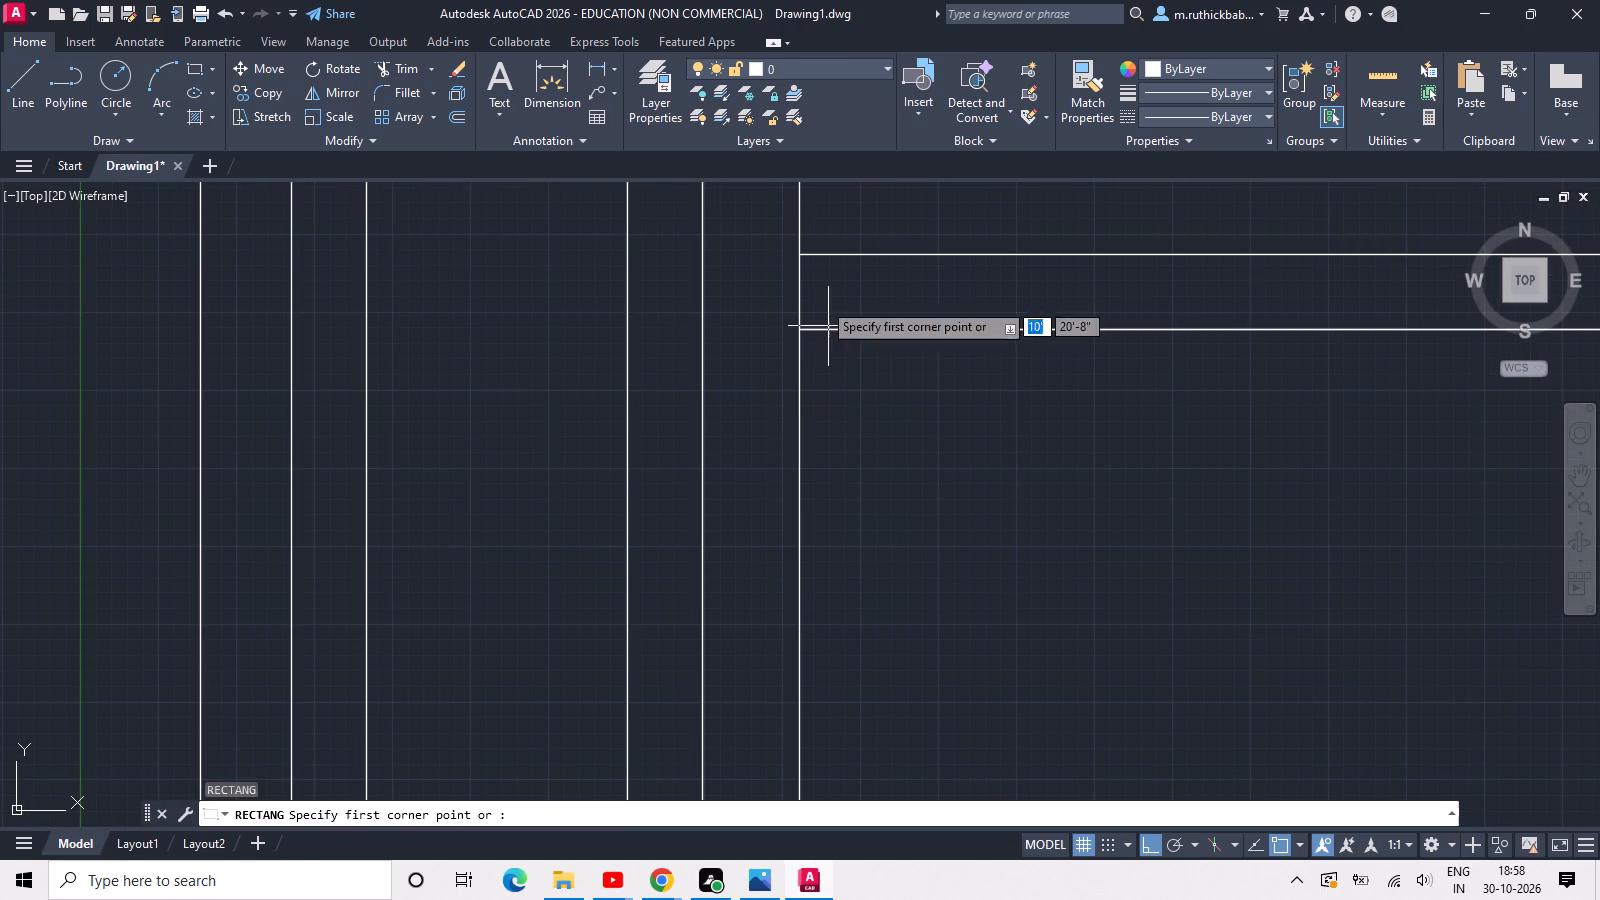
left_click(797, 256)
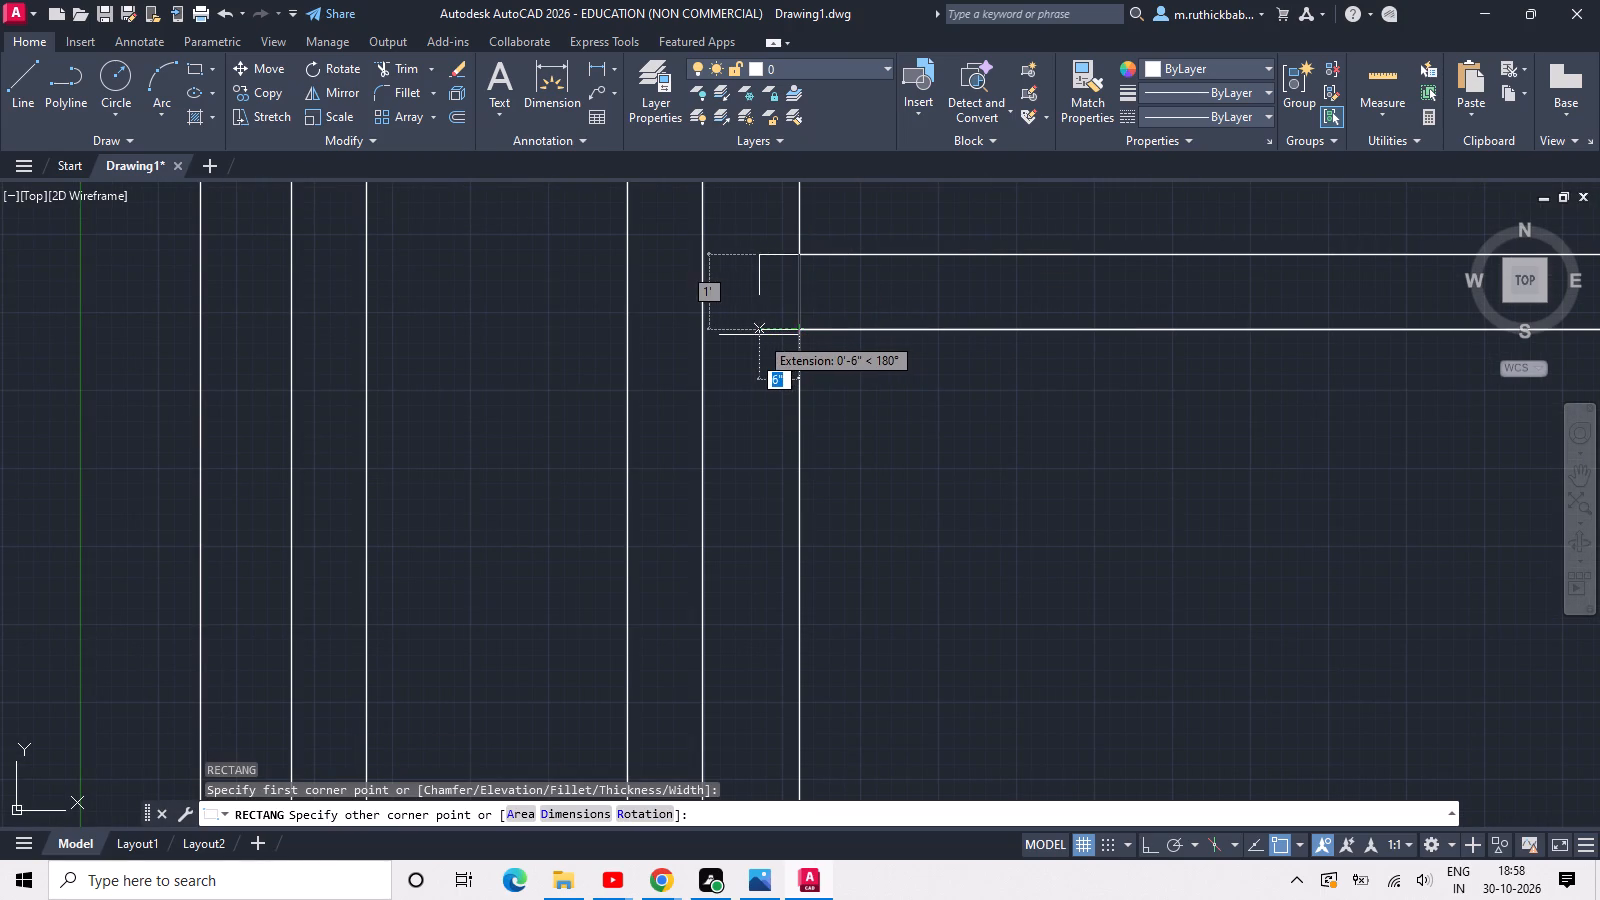
left_click(759, 335)
Trim the strip's right vertical line where it crosses the upper band.
type("tr")
key("space")
left_click(809, 303)
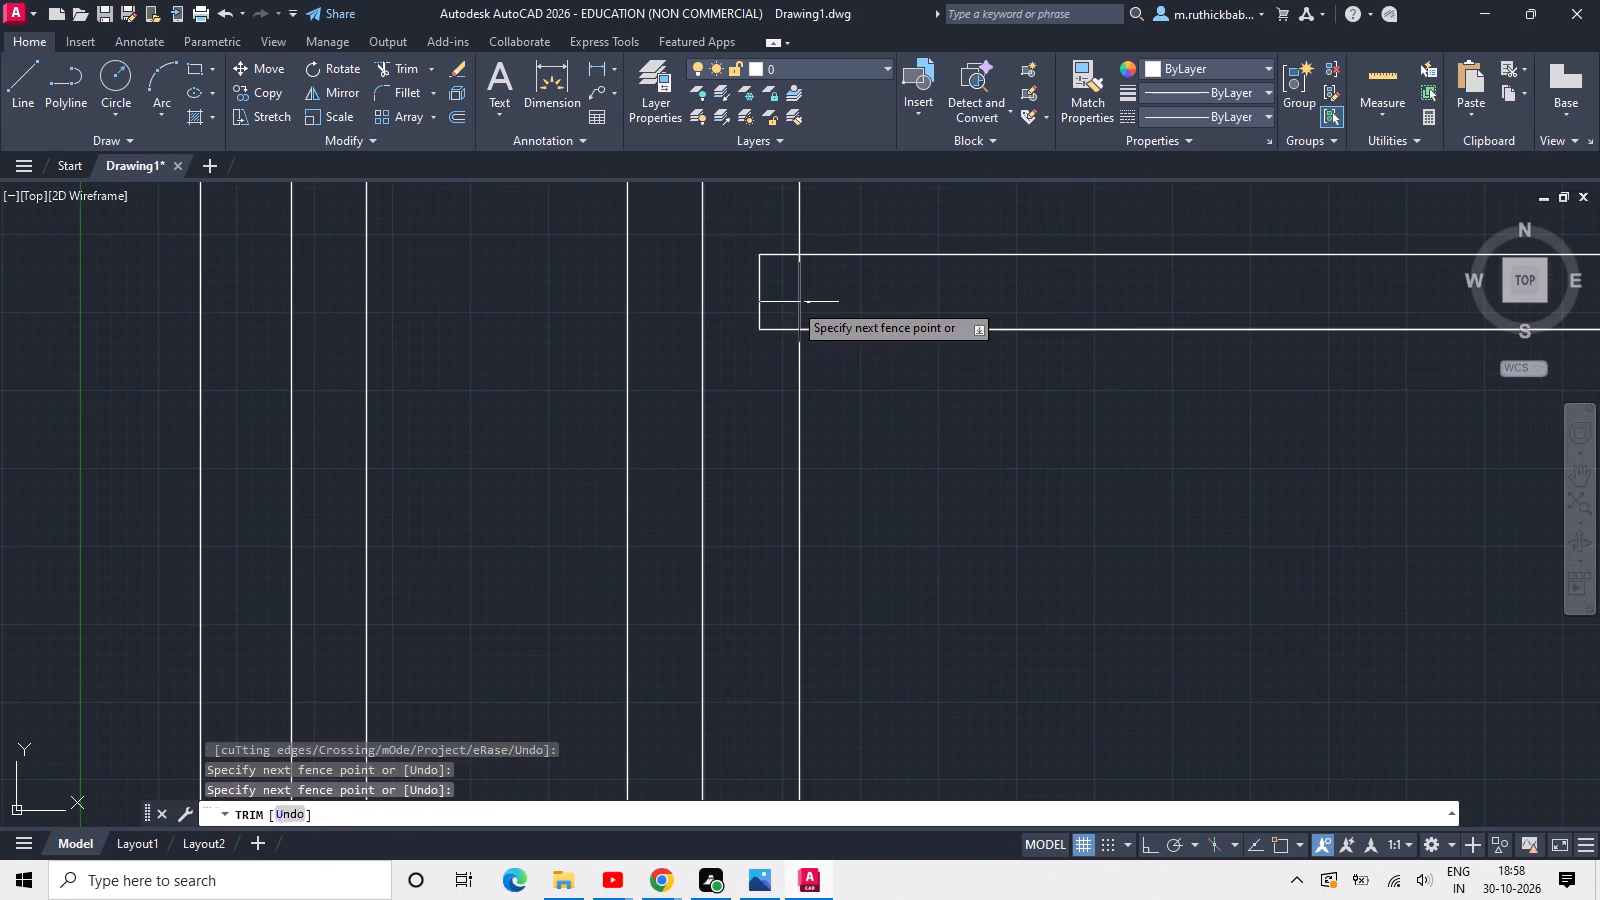
left_click(790, 302)
scroll(790, 302, "down", 2)
key("Escape")
Draw a rectangle 6" wide and 1' high at the middle band's left end, projecting into the left strip.
middle_click_drag(844, 408, 835, 318)
scroll(810, 491, "up", 3)
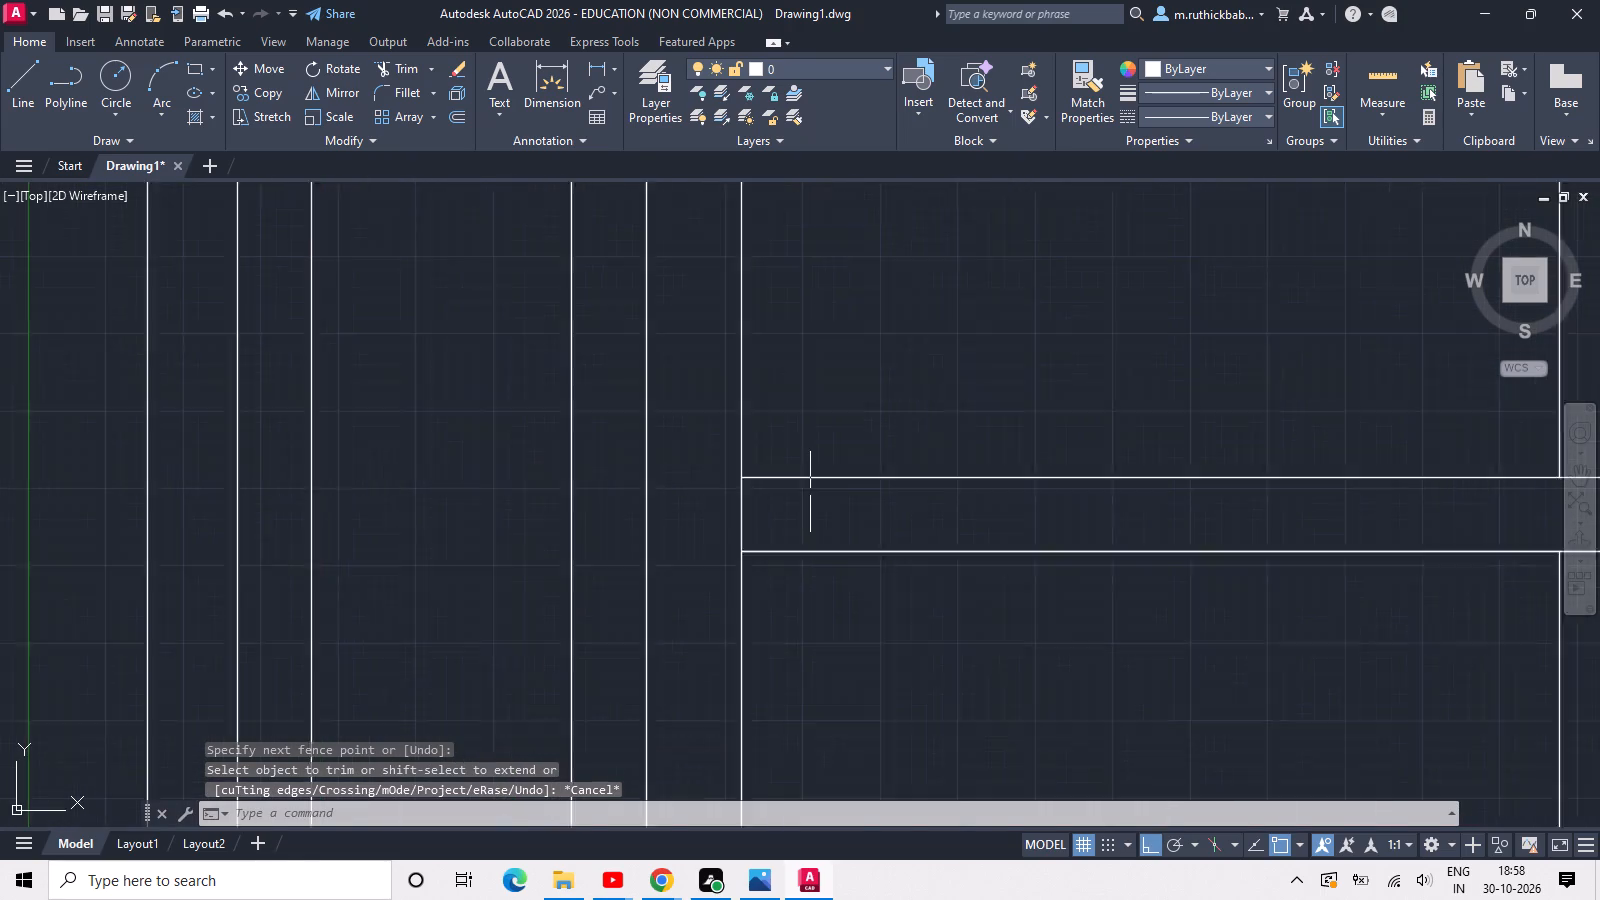
type("rec")
key("space")
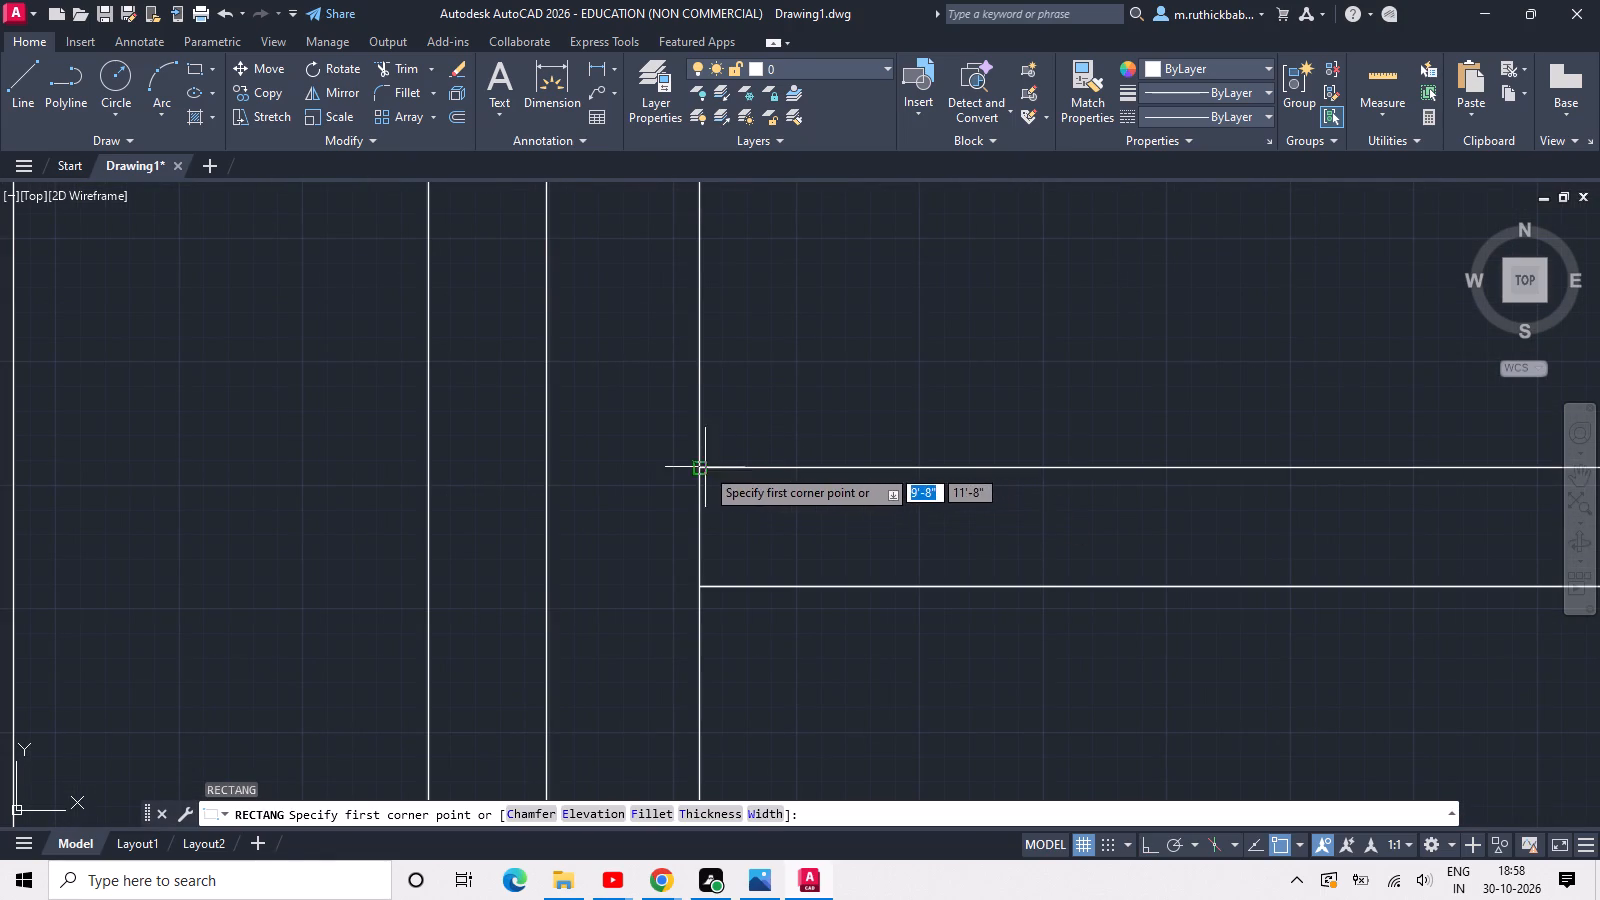
left_click(704, 466)
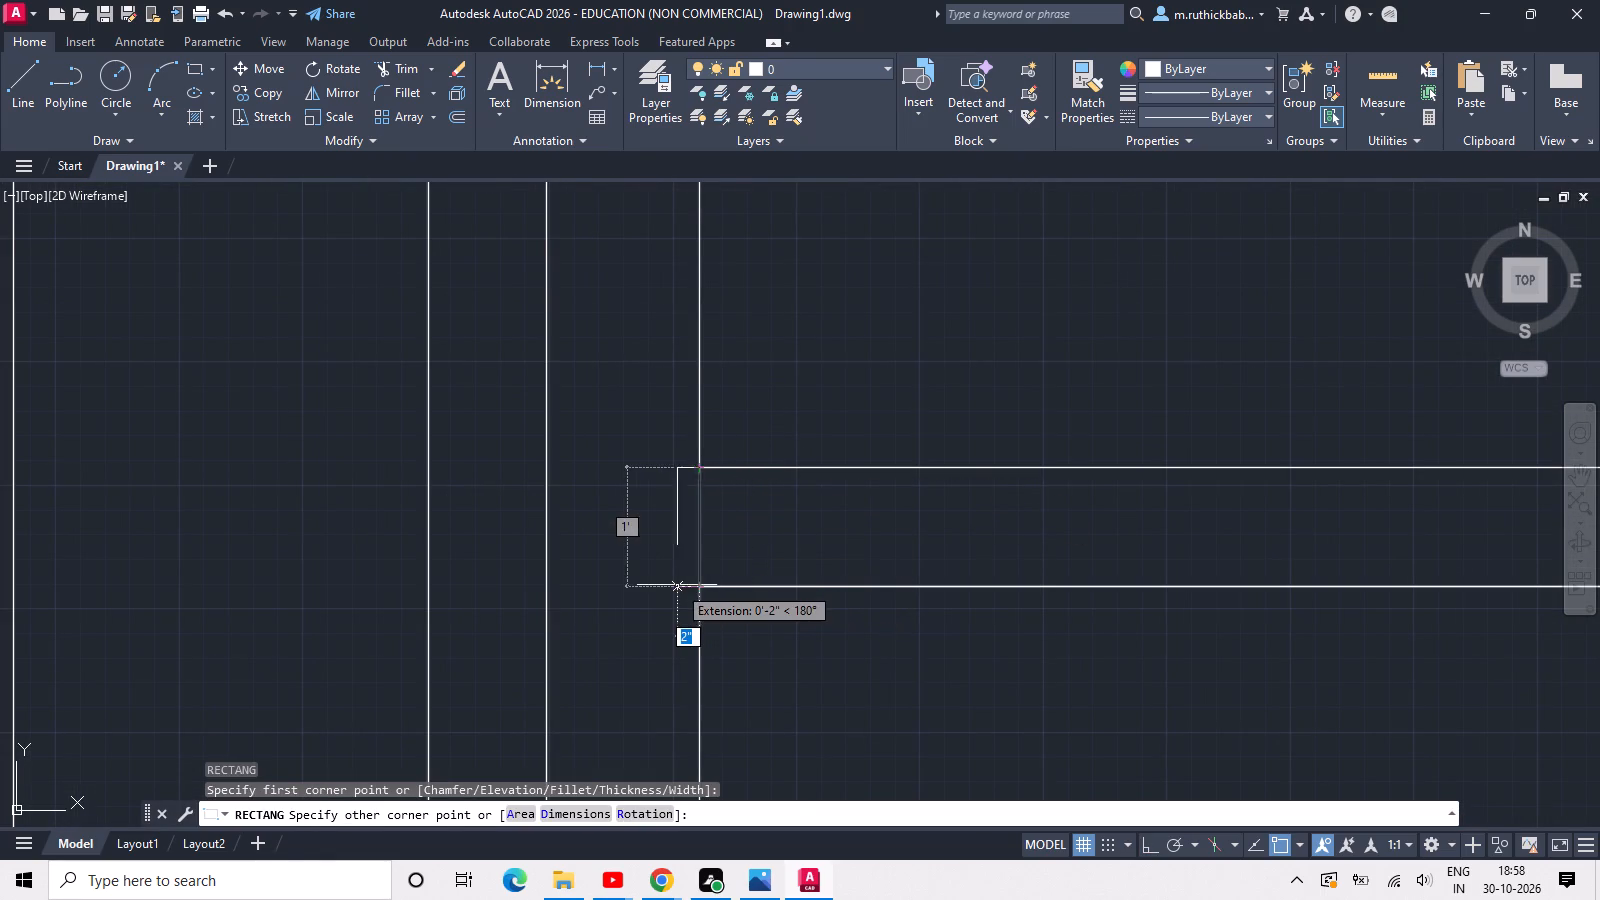
type("6")
key("space")
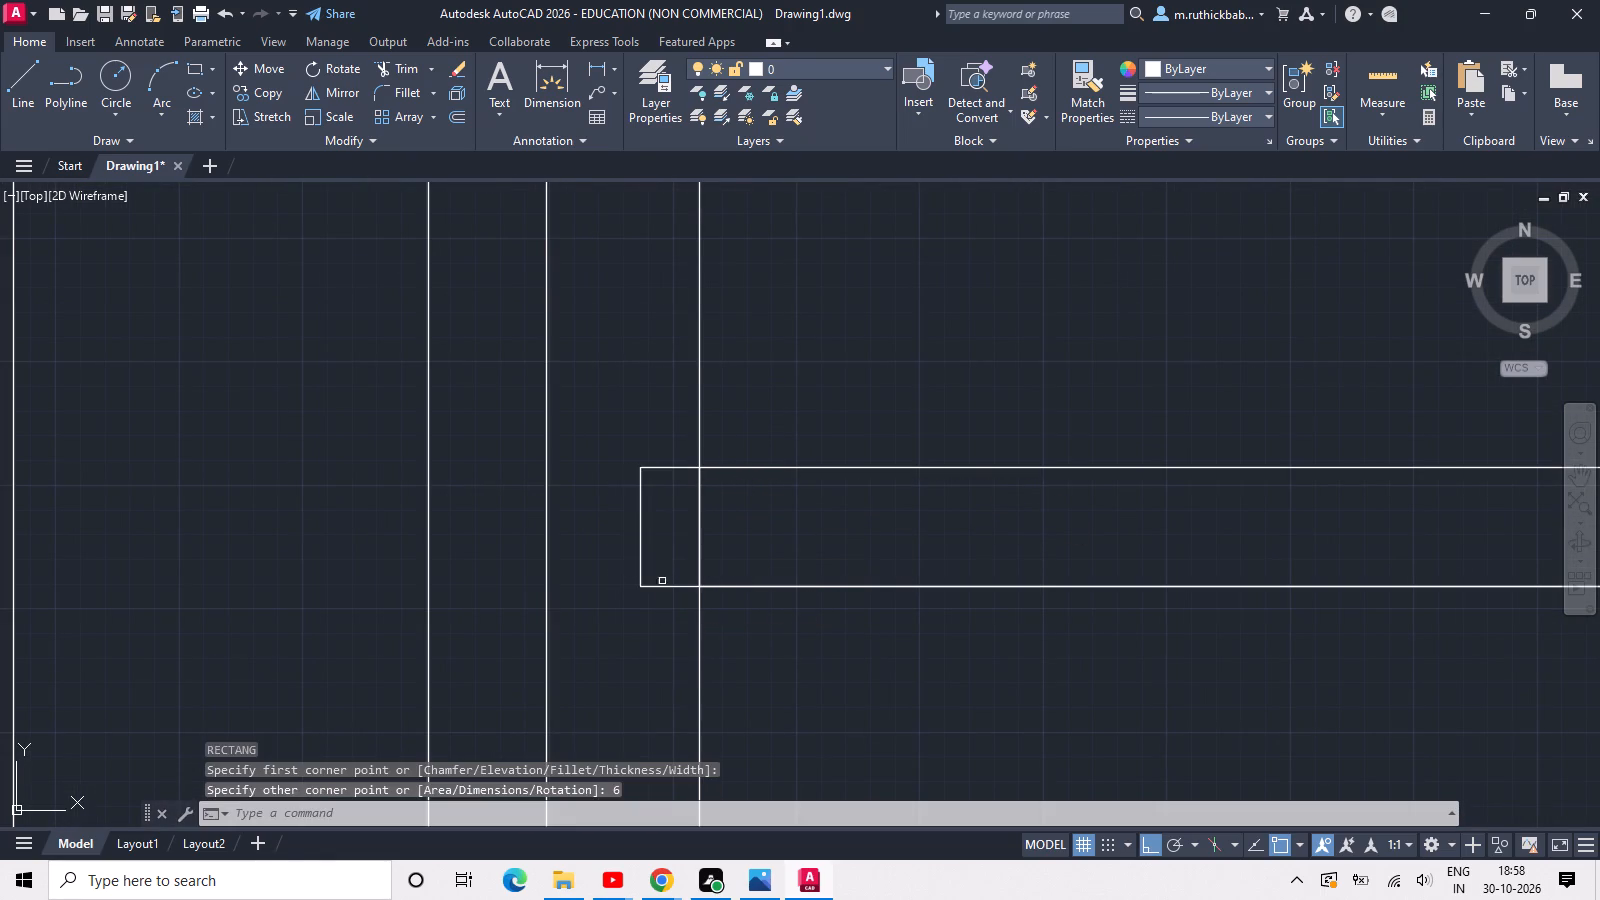
Trim the strip's right vertical line where it crosses the middle band.
key("Escape")
type("tr")
key("space")
left_click(743, 535)
left_click(646, 547)
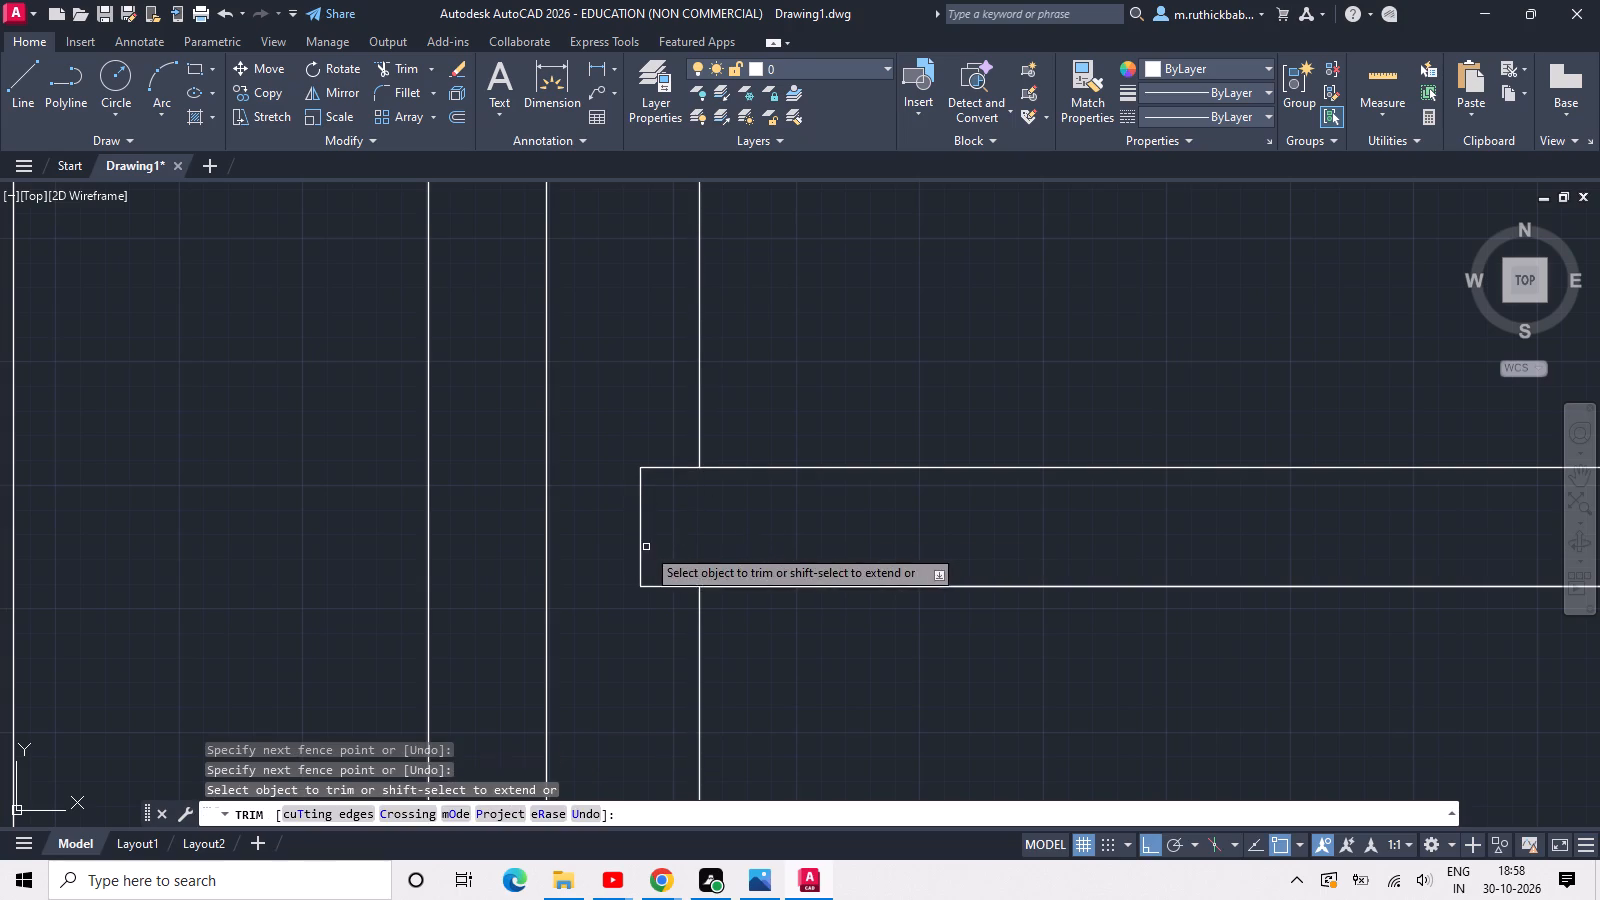
key("Escape")
Draw a rectangle resting on the middle band between the two bay verticals, about twice the band's height.
scroll(703, 516, "down", 3)
scroll(829, 438, "down", 2)
middle_click_drag(849, 427, 801, 461)
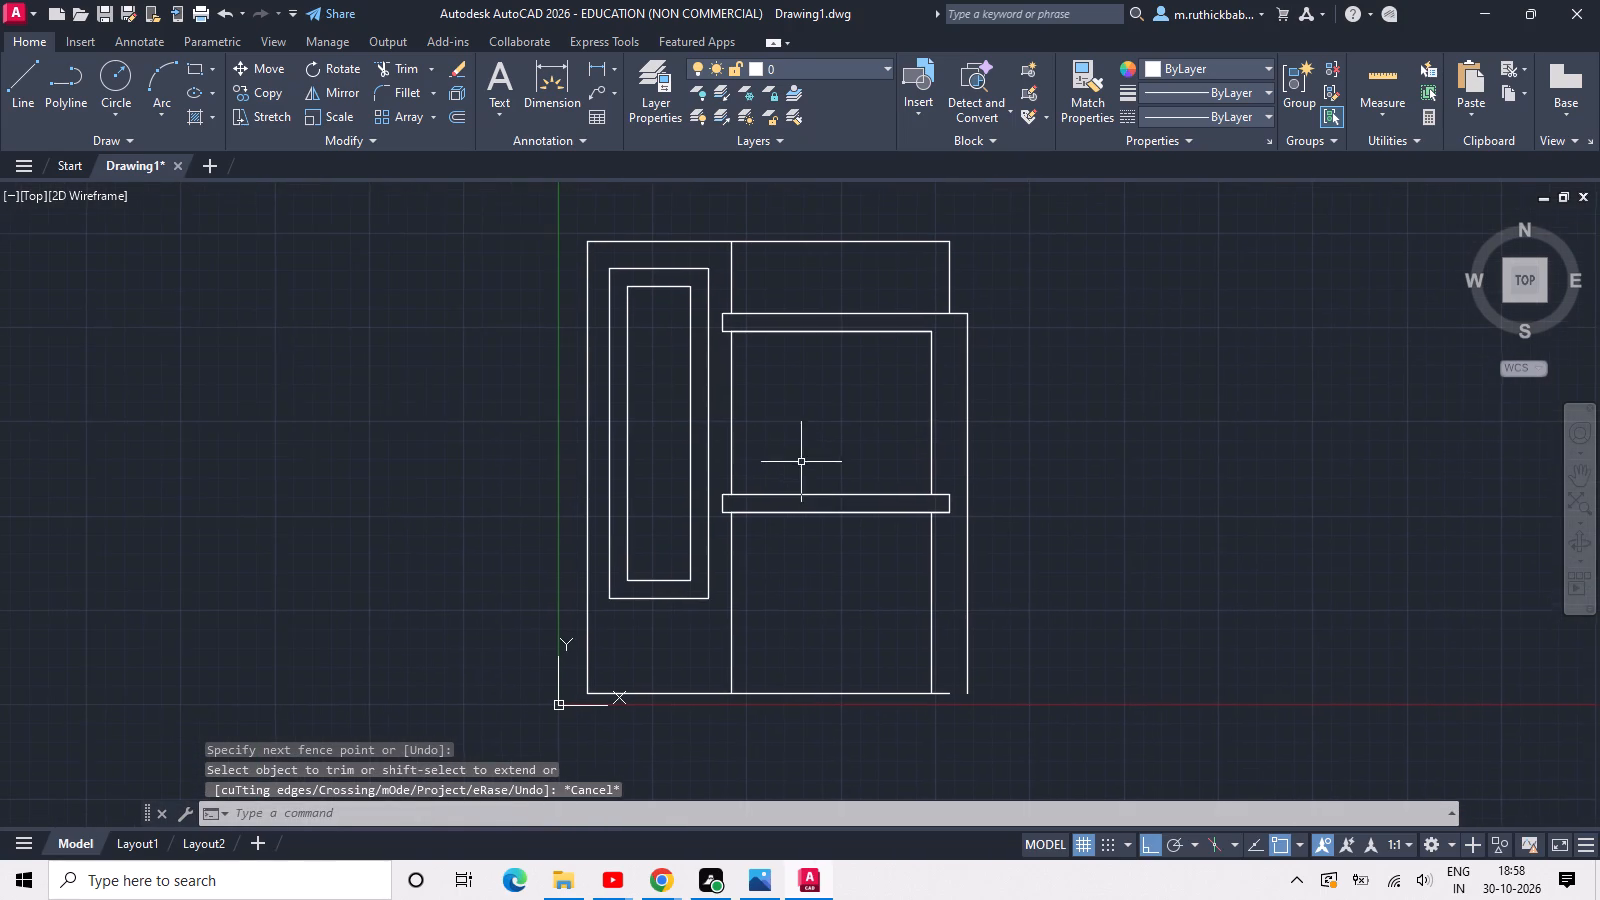
scroll(836, 474, "up", 2)
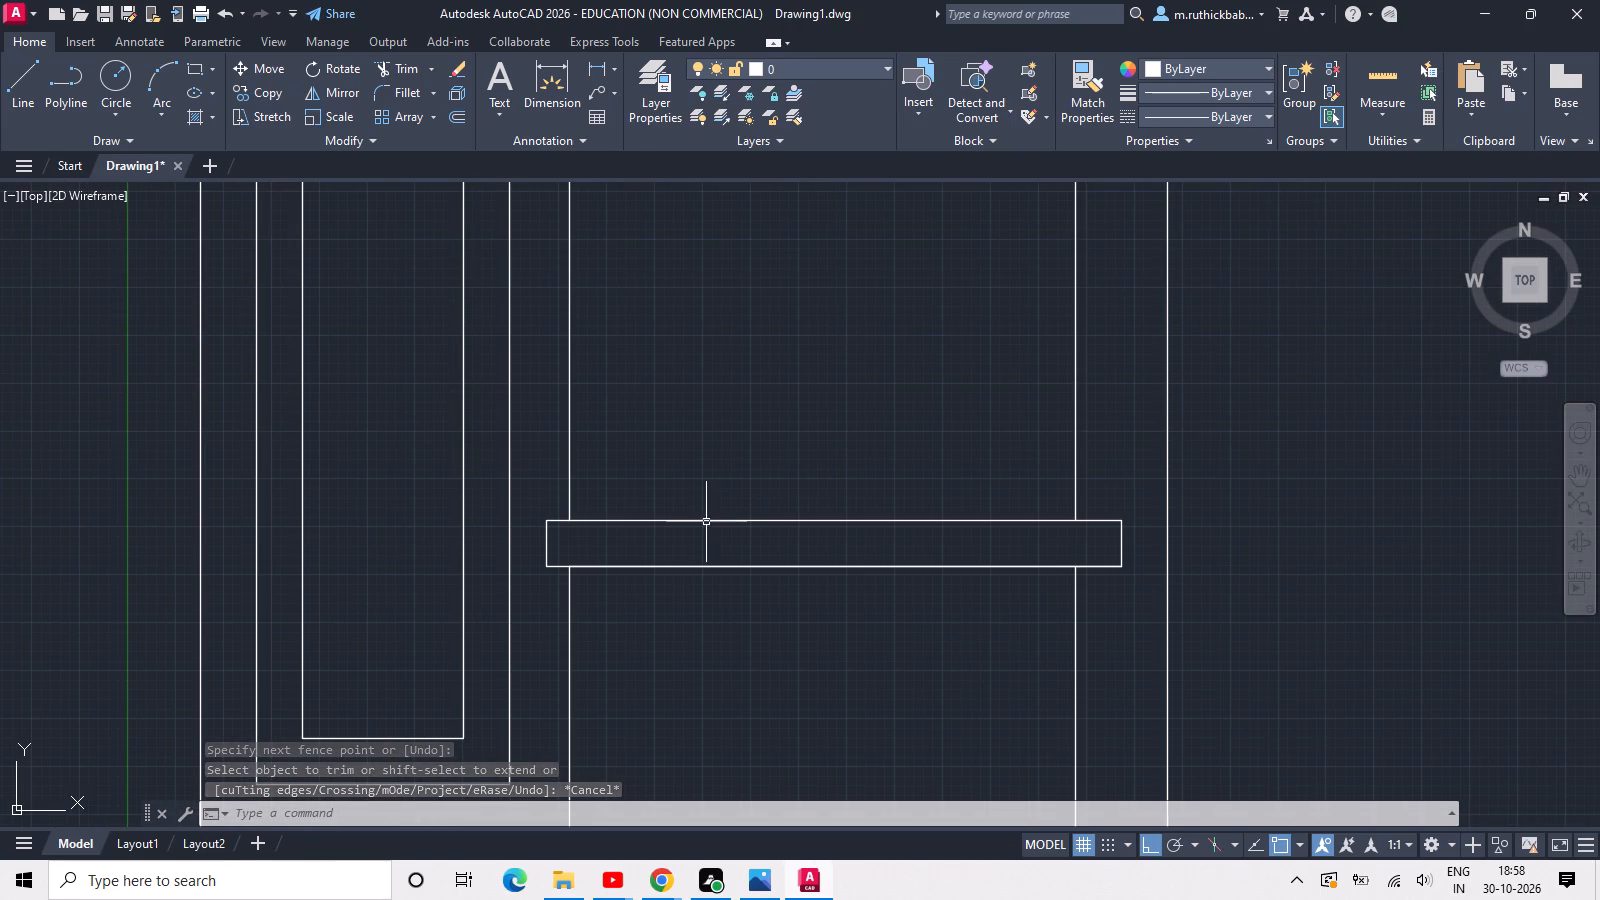
type("rec")
key("space")
left_click(1074, 524)
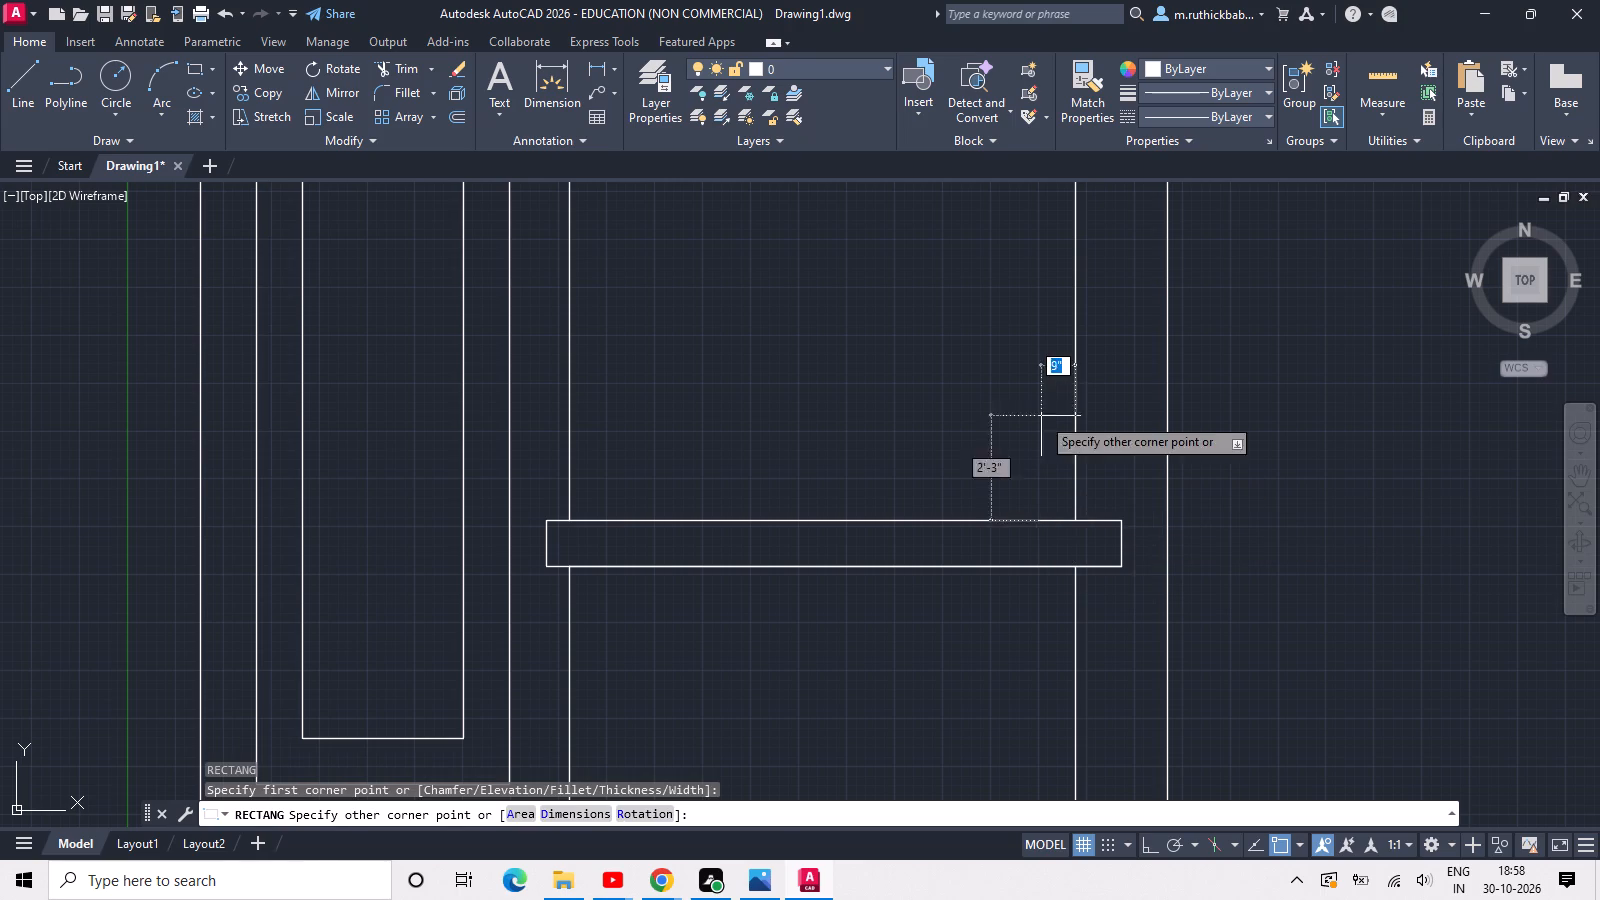
left_click(567, 432)
Offset the rectangle on top of the middle band 3" inward.
left_click(790, 453)
left_click(774, 423)
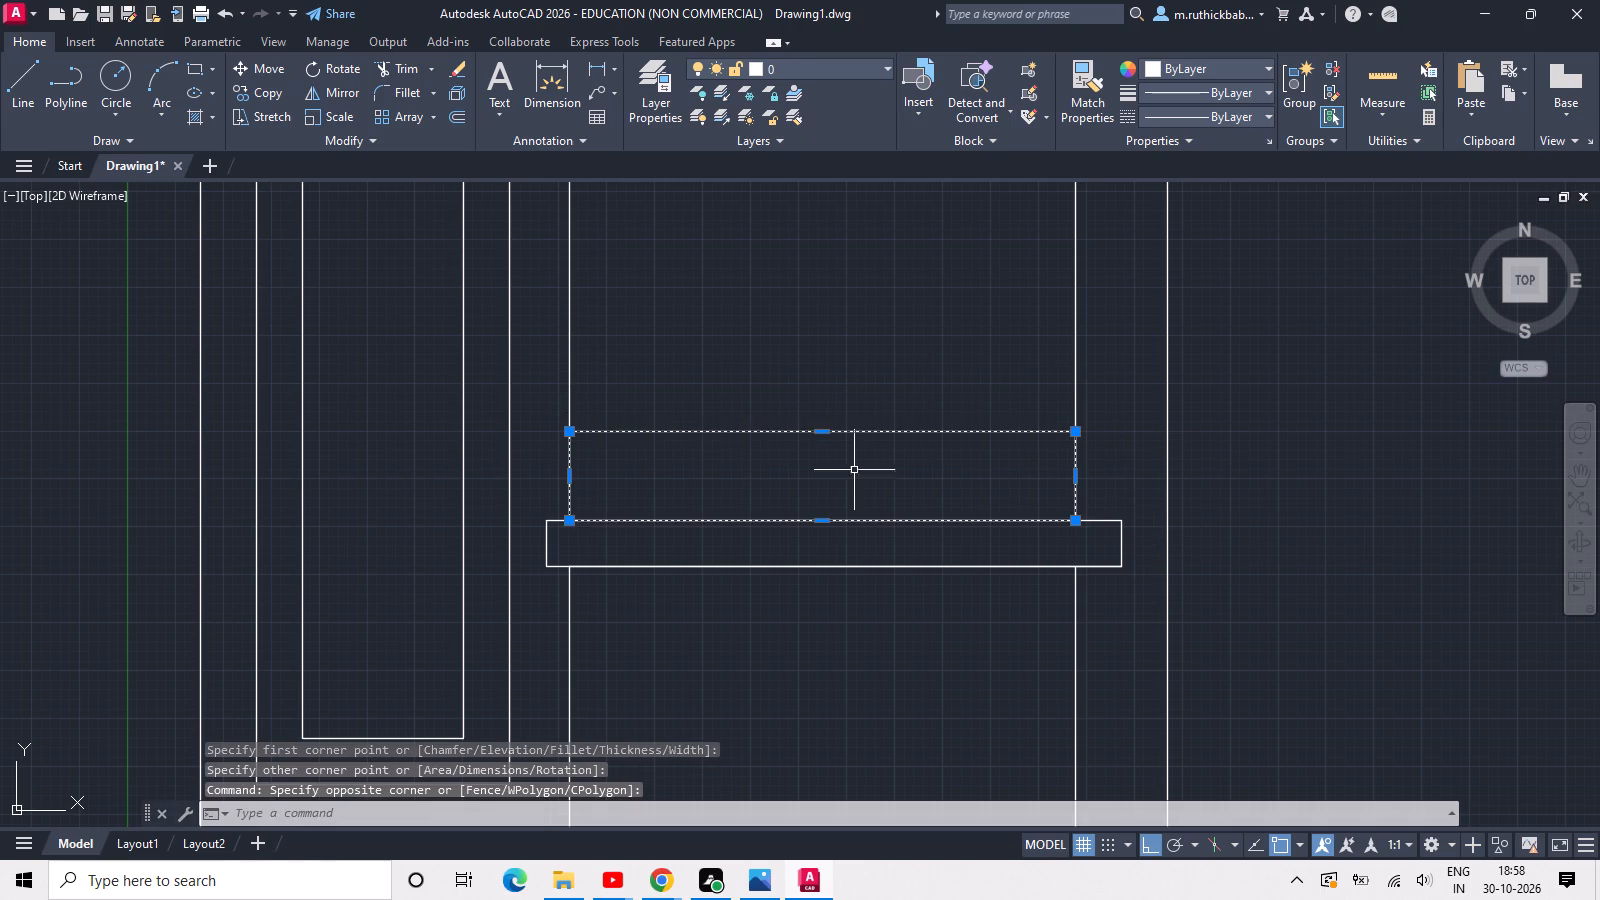
key("Escape")
key("o")
type("ff 3")
key("space")
left_click(854, 429)
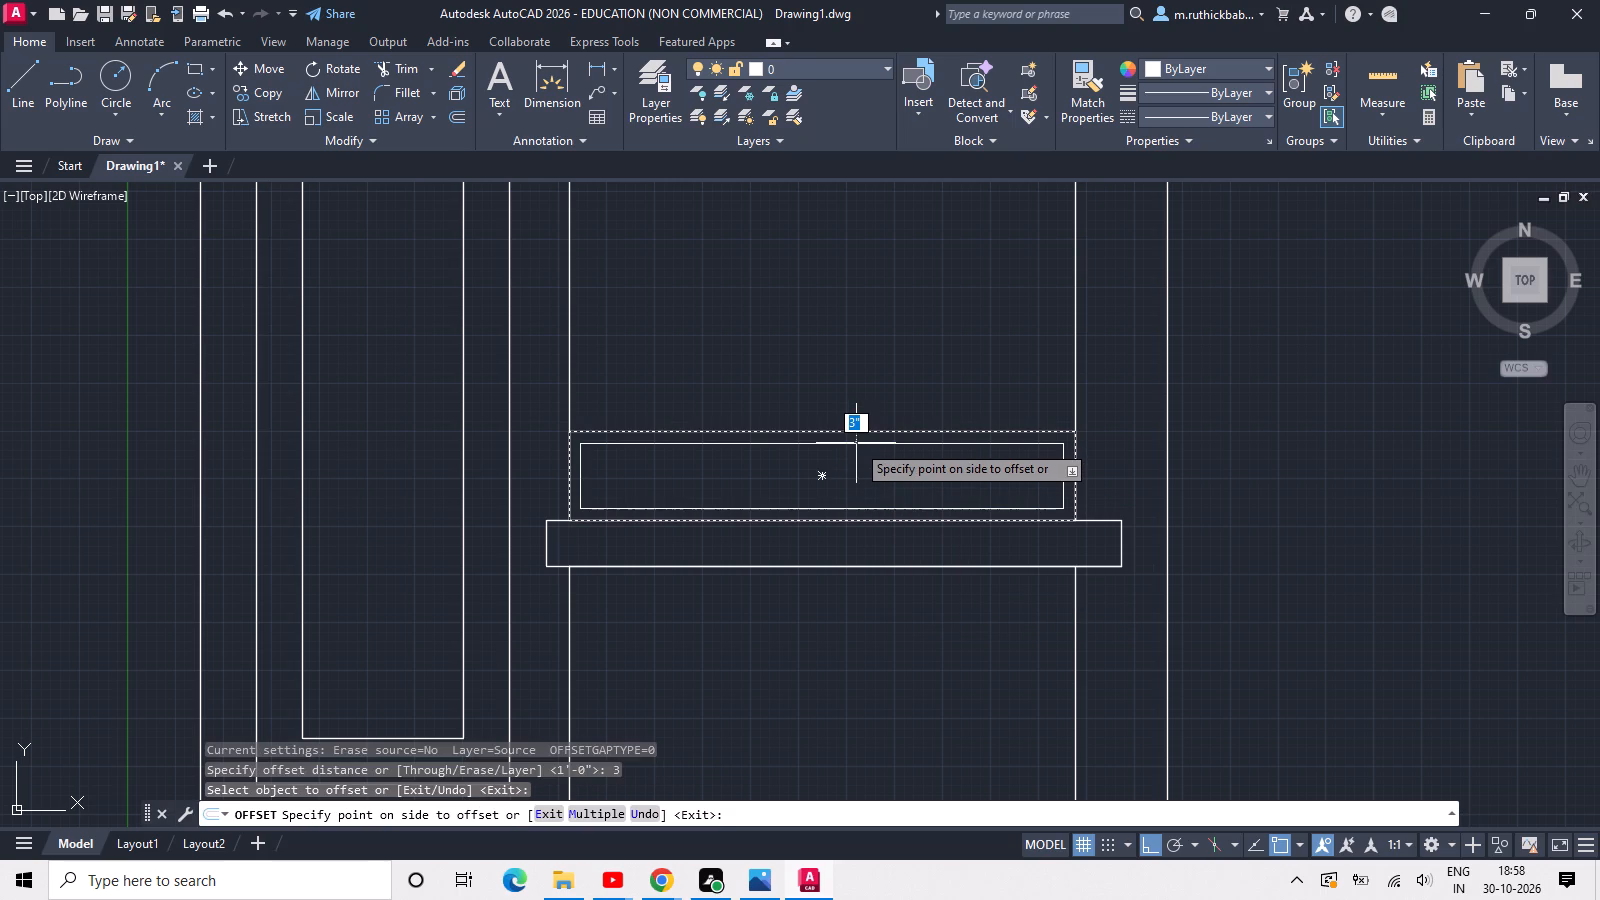
left_click(856, 443)
Draw two narrow full-height divider rectangles inside the 3" inset rectangle, splitting it into three compartments.
scroll(764, 488, "up", 1)
type("rec")
key("space")
key("Escape")
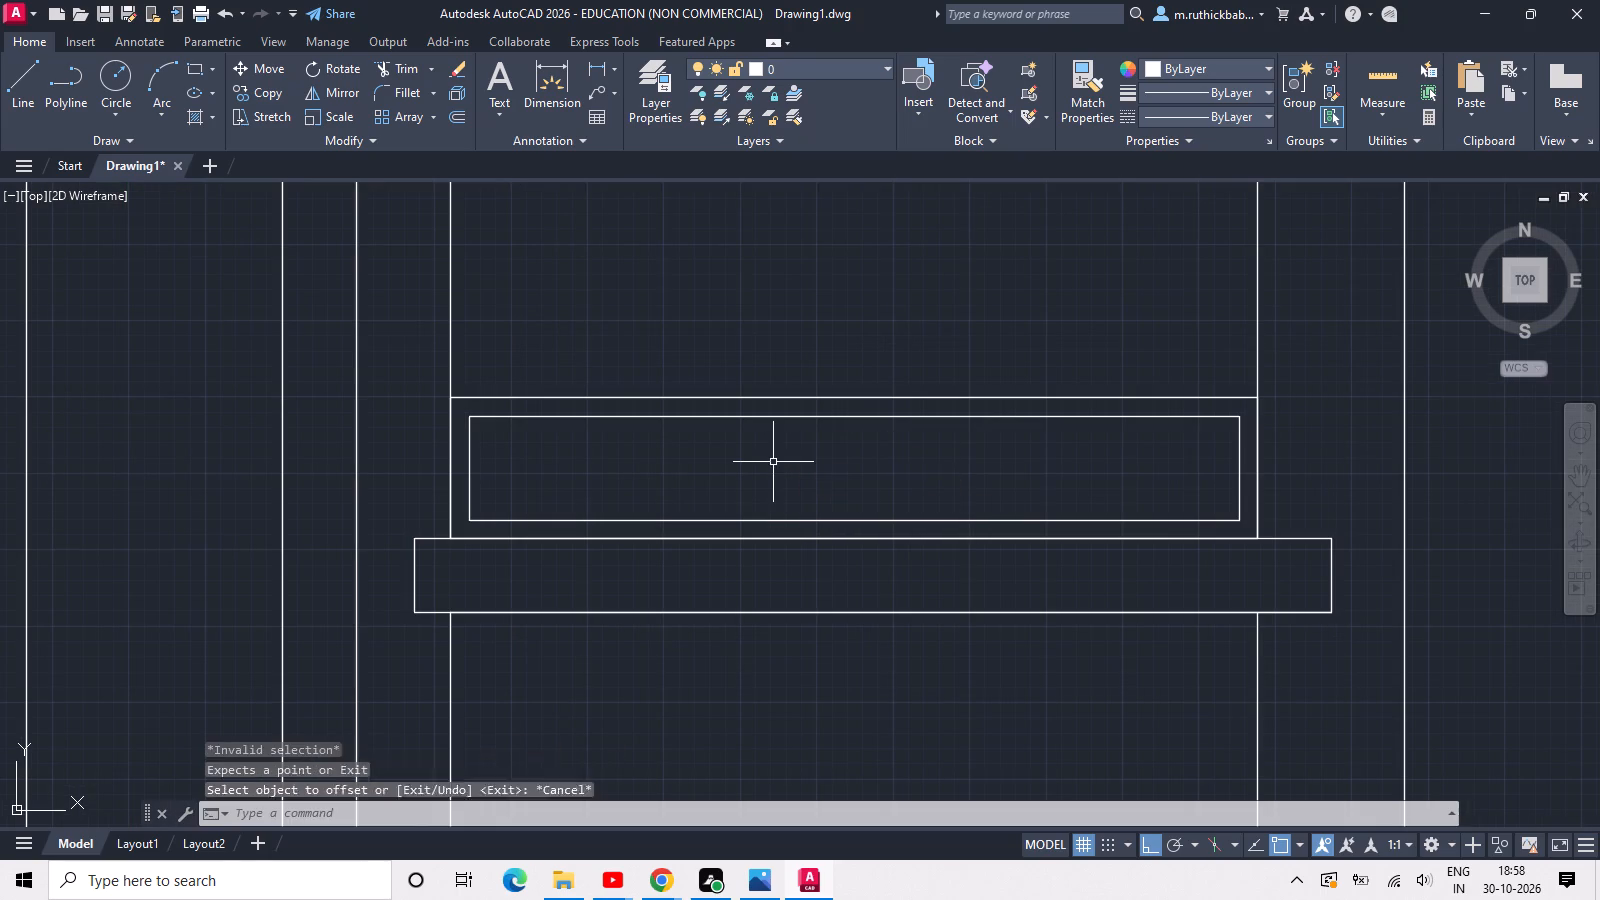
key("Escape")
type("rec")
key("space")
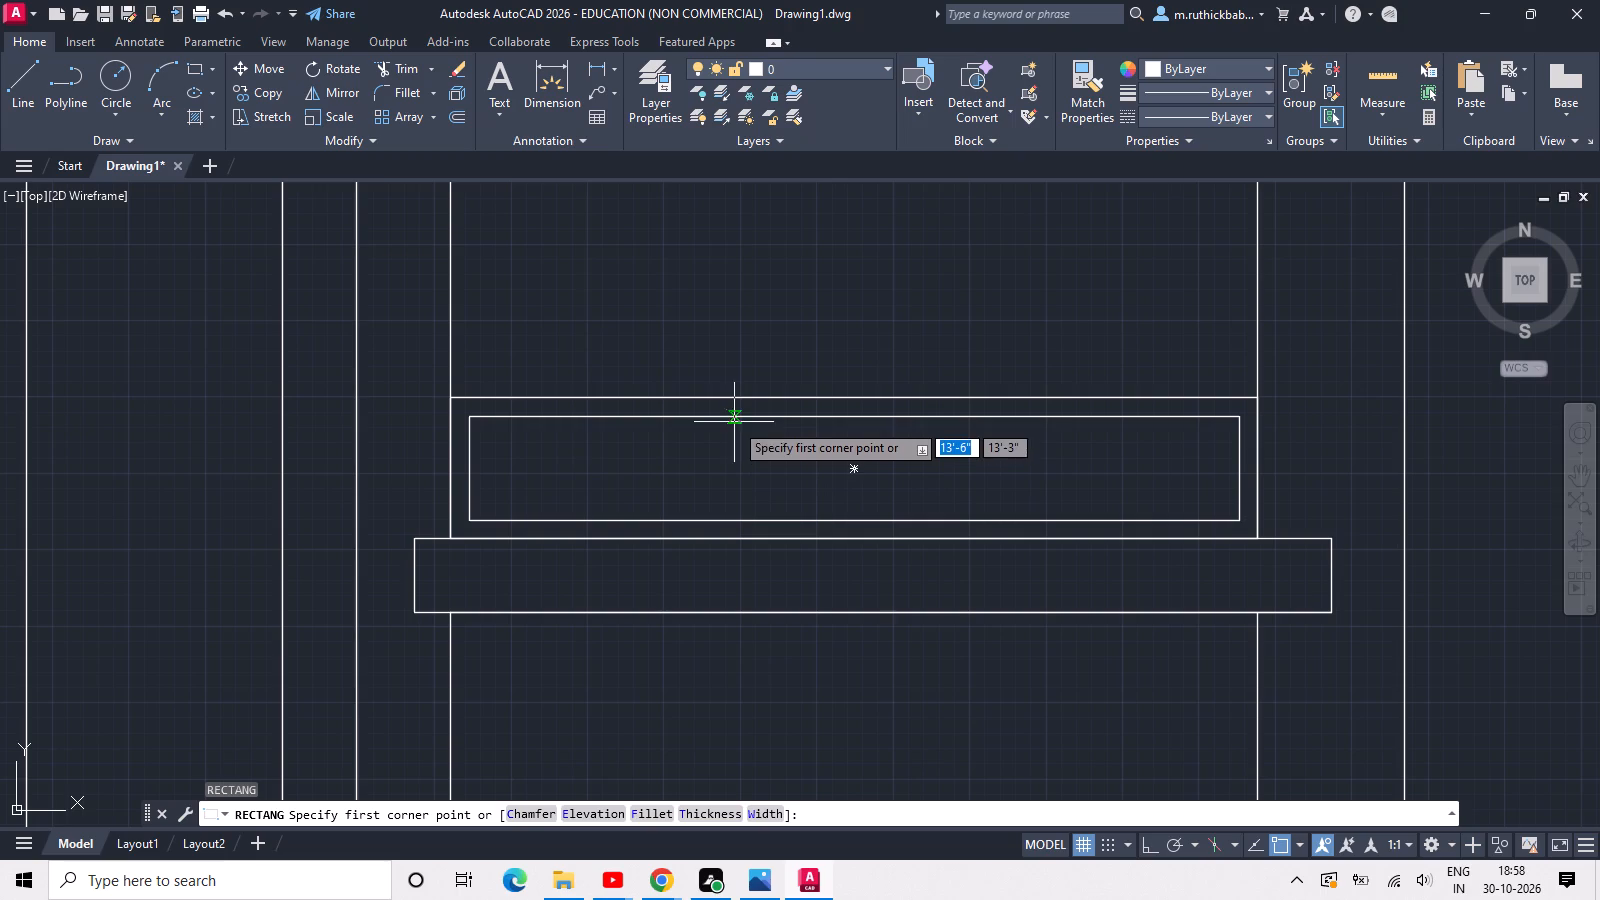
left_click(734, 422)
left_click(749, 524)
key("space")
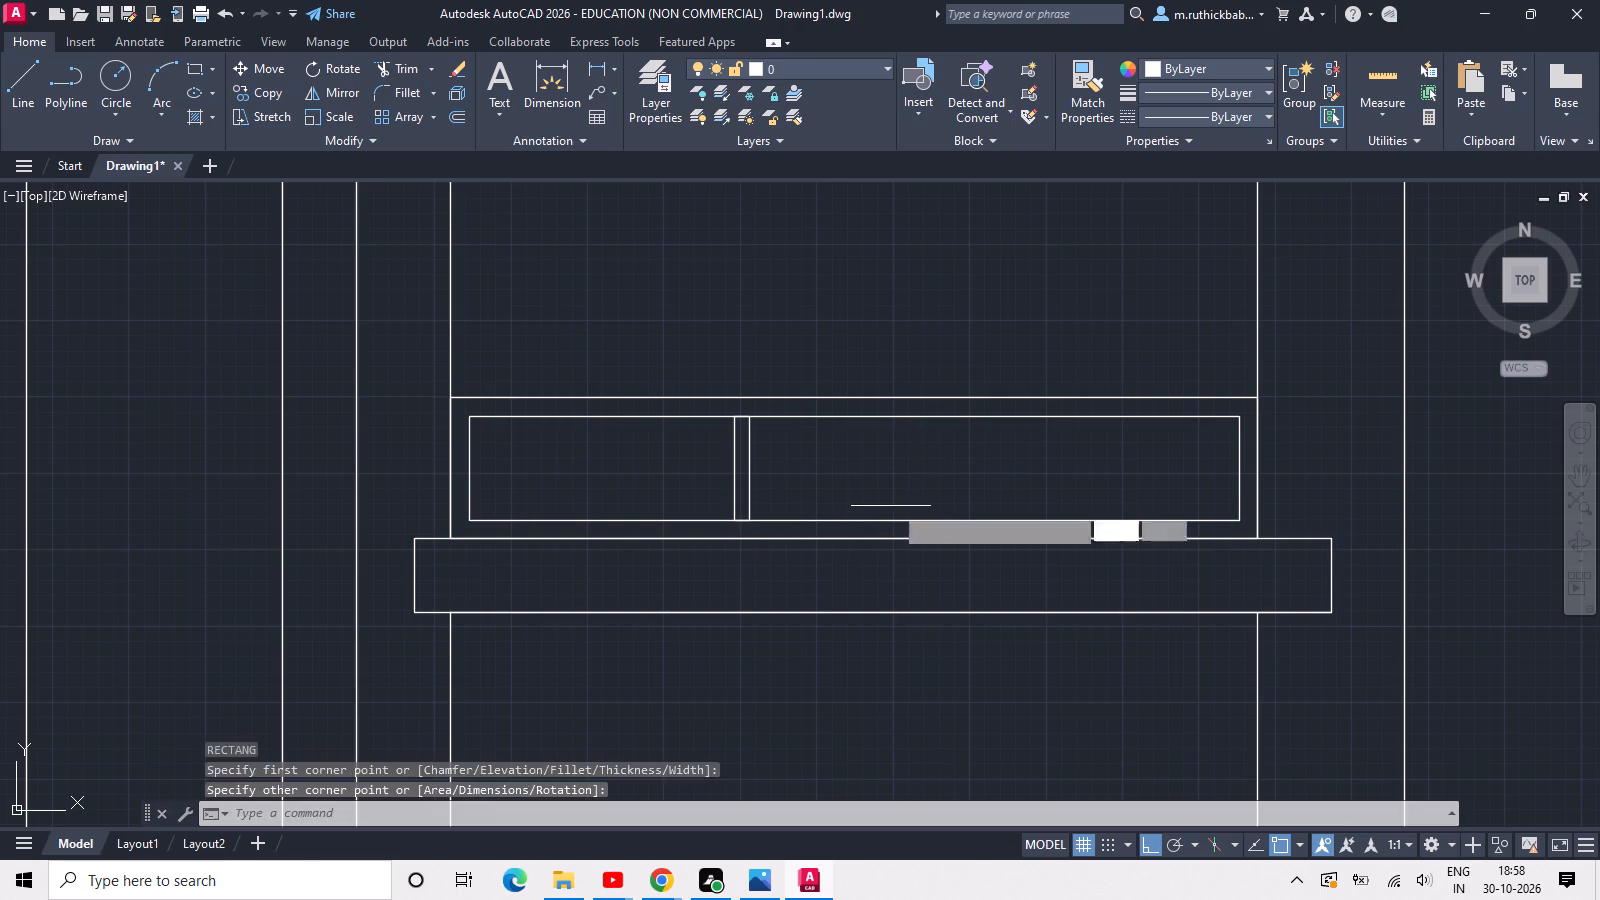
left_click(973, 422)
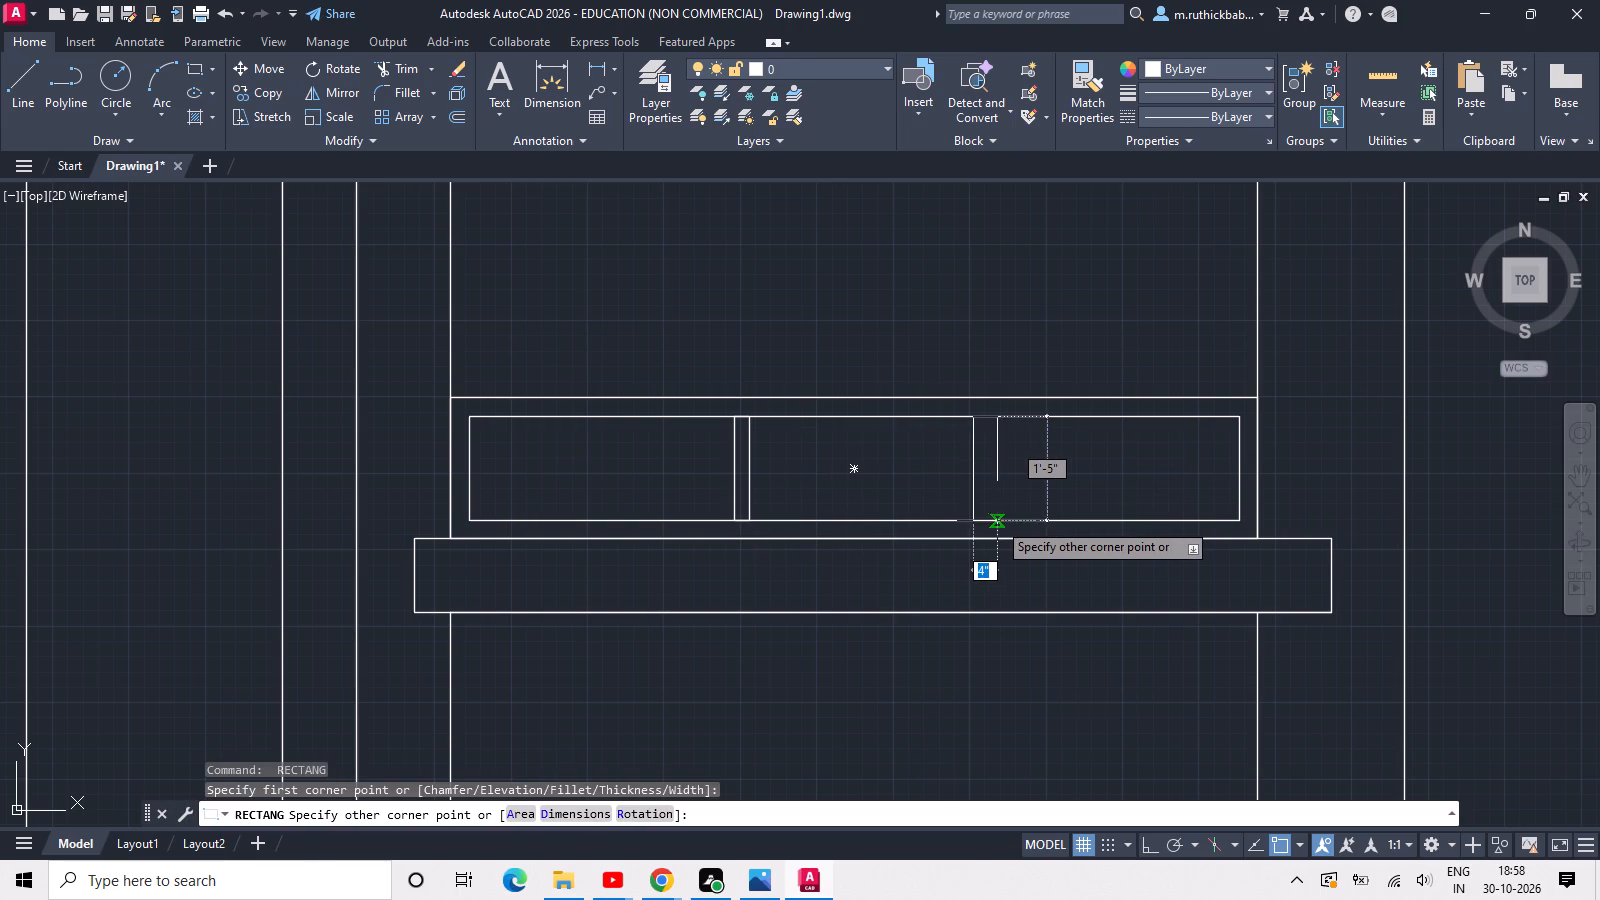
left_click(986, 519)
key("Escape")
key("Escape")
Trim away the top bay's upper horizontal line between the left strip and the right vertical.
scroll(925, 478, "down", 1)
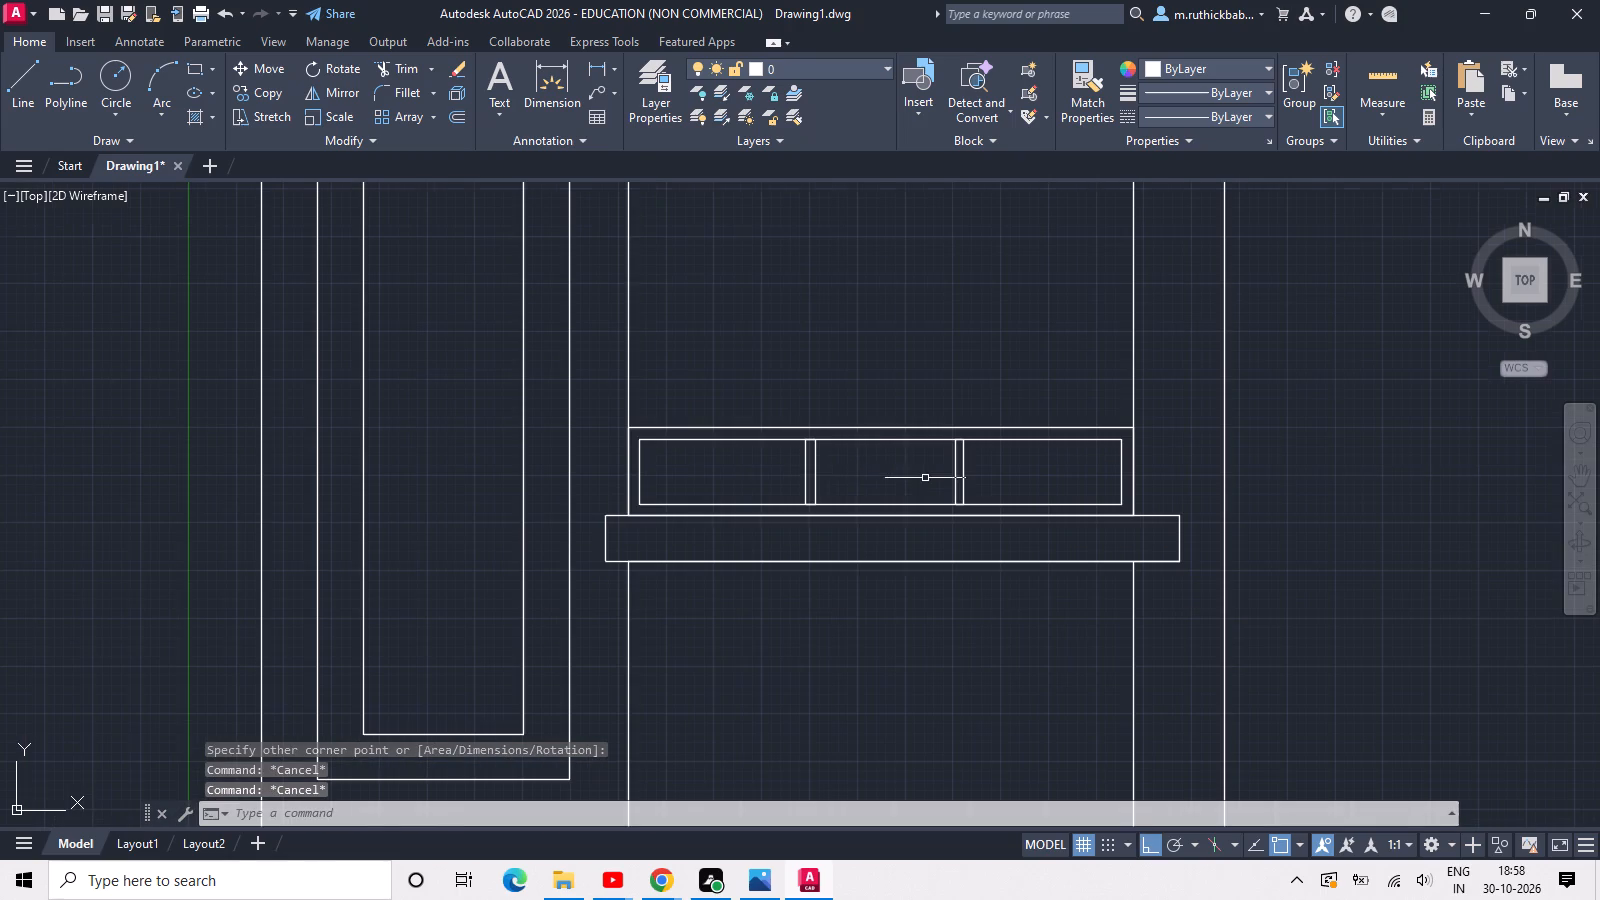
scroll(798, 444, "down", 2)
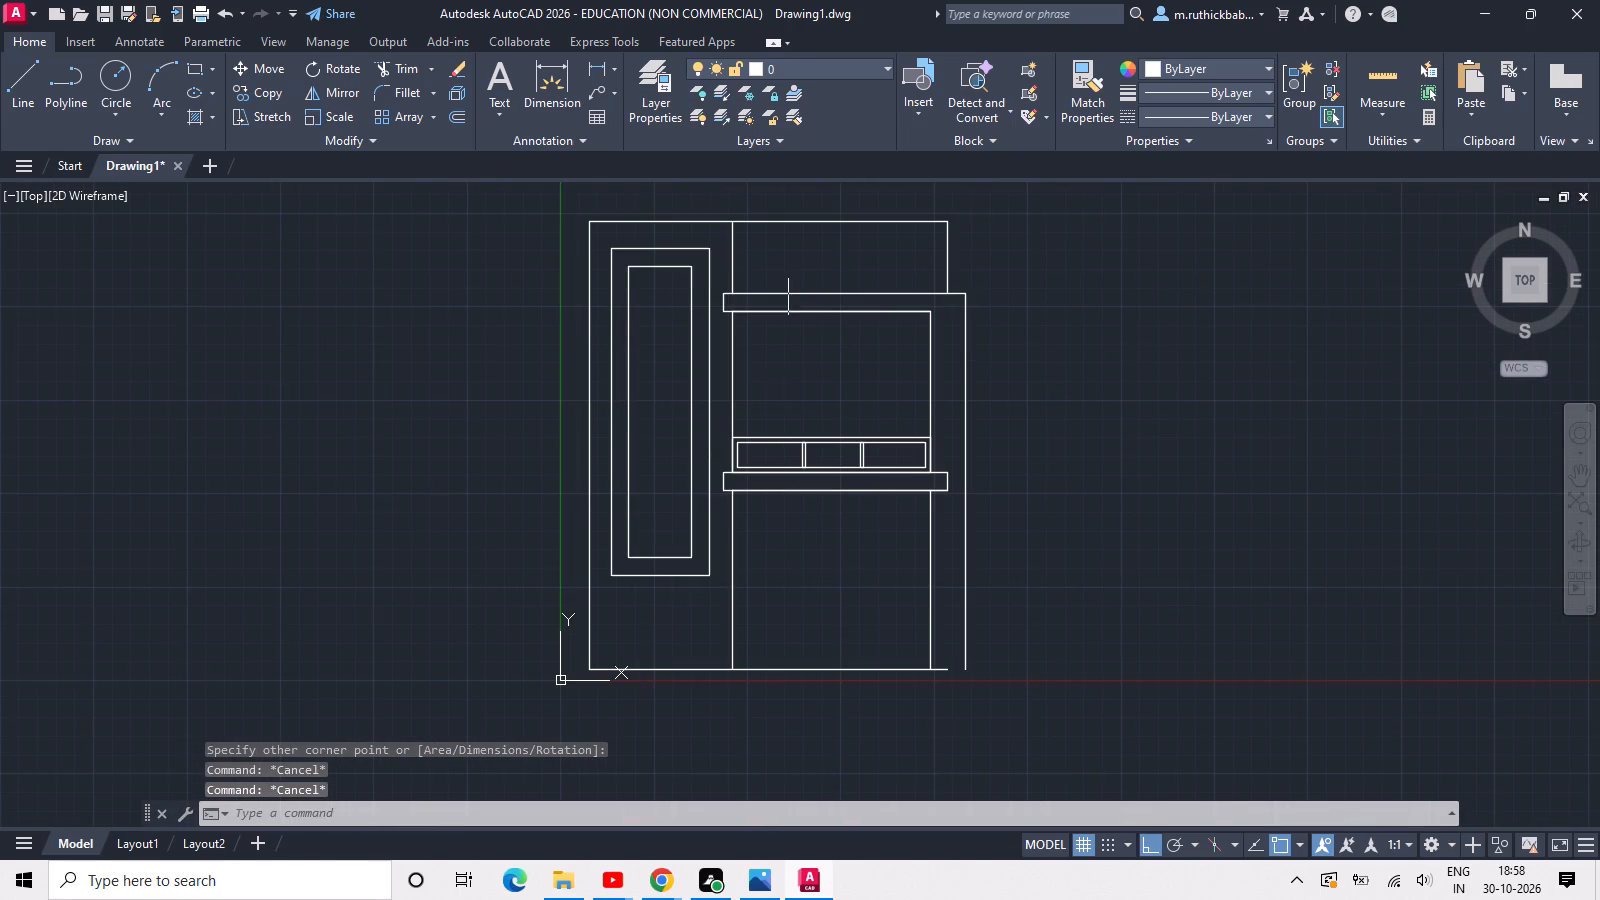
scroll(852, 303, "up", 1)
middle_click_drag(863, 296, 850, 480)
scroll(862, 424, "up", 1)
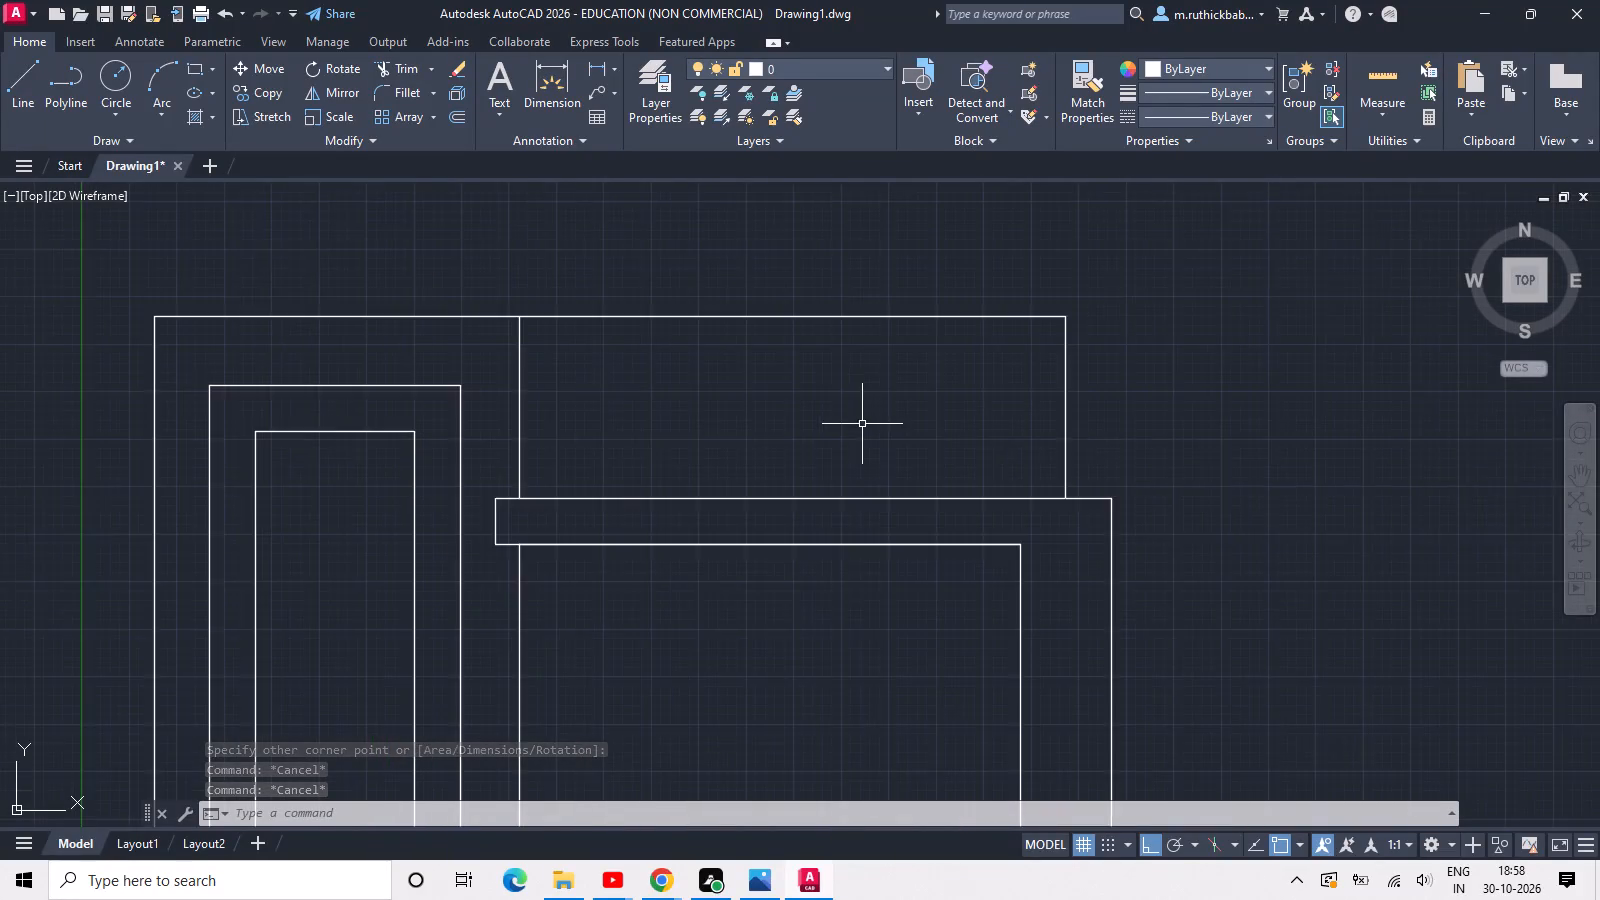
scroll(857, 423, "down", 1)
type("tr")
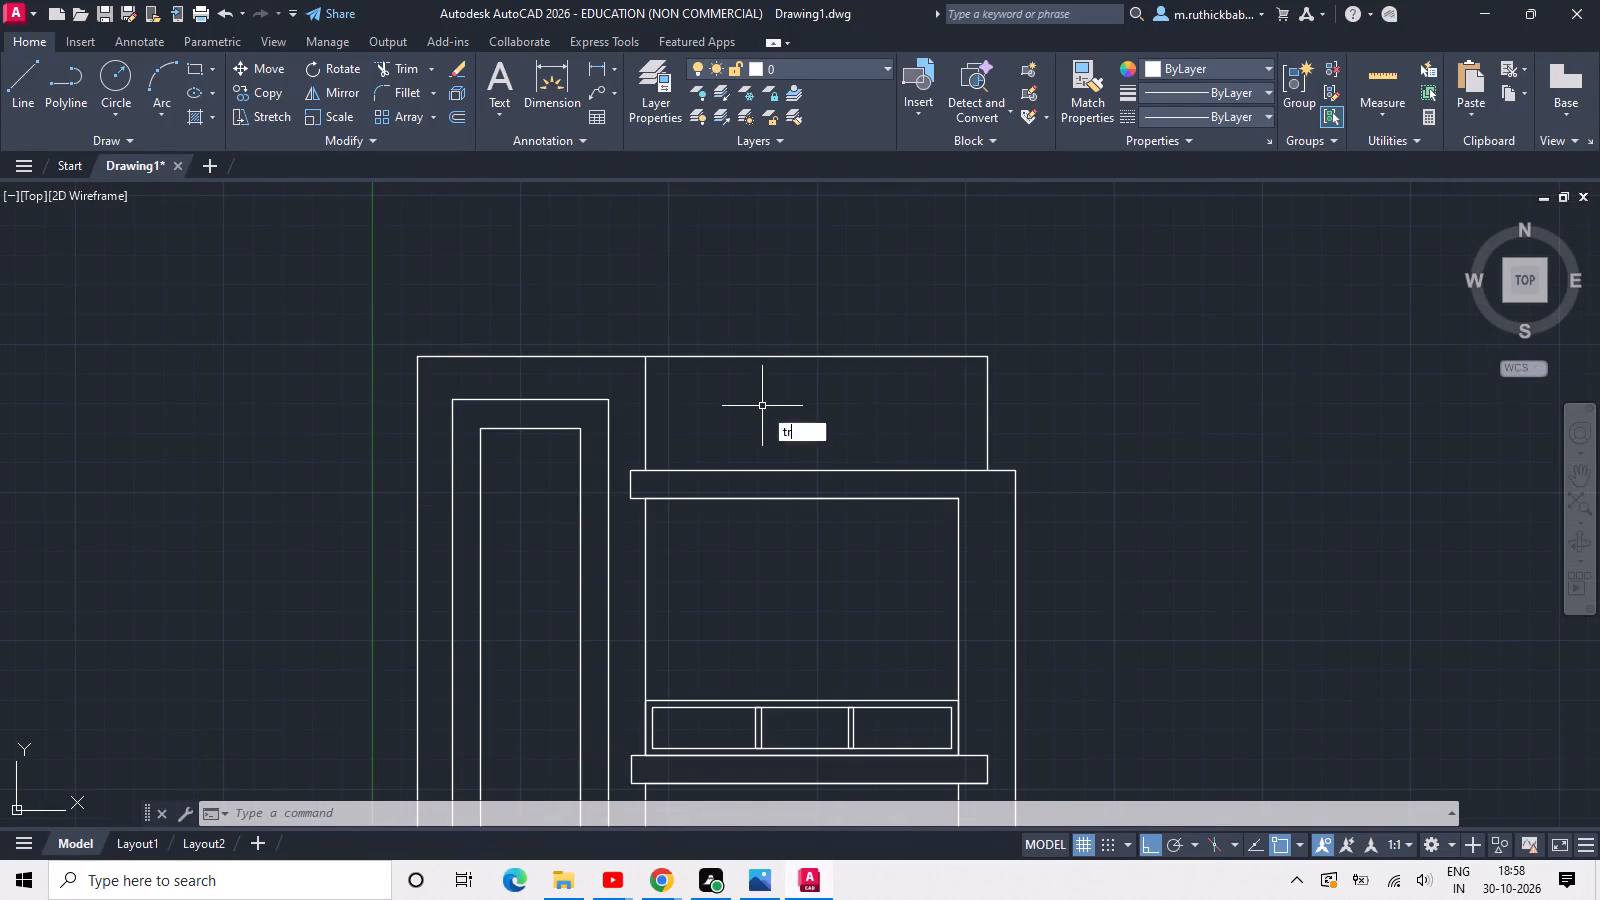
key("space")
left_click(762, 406)
left_click(778, 267)
left_click(925, 409)
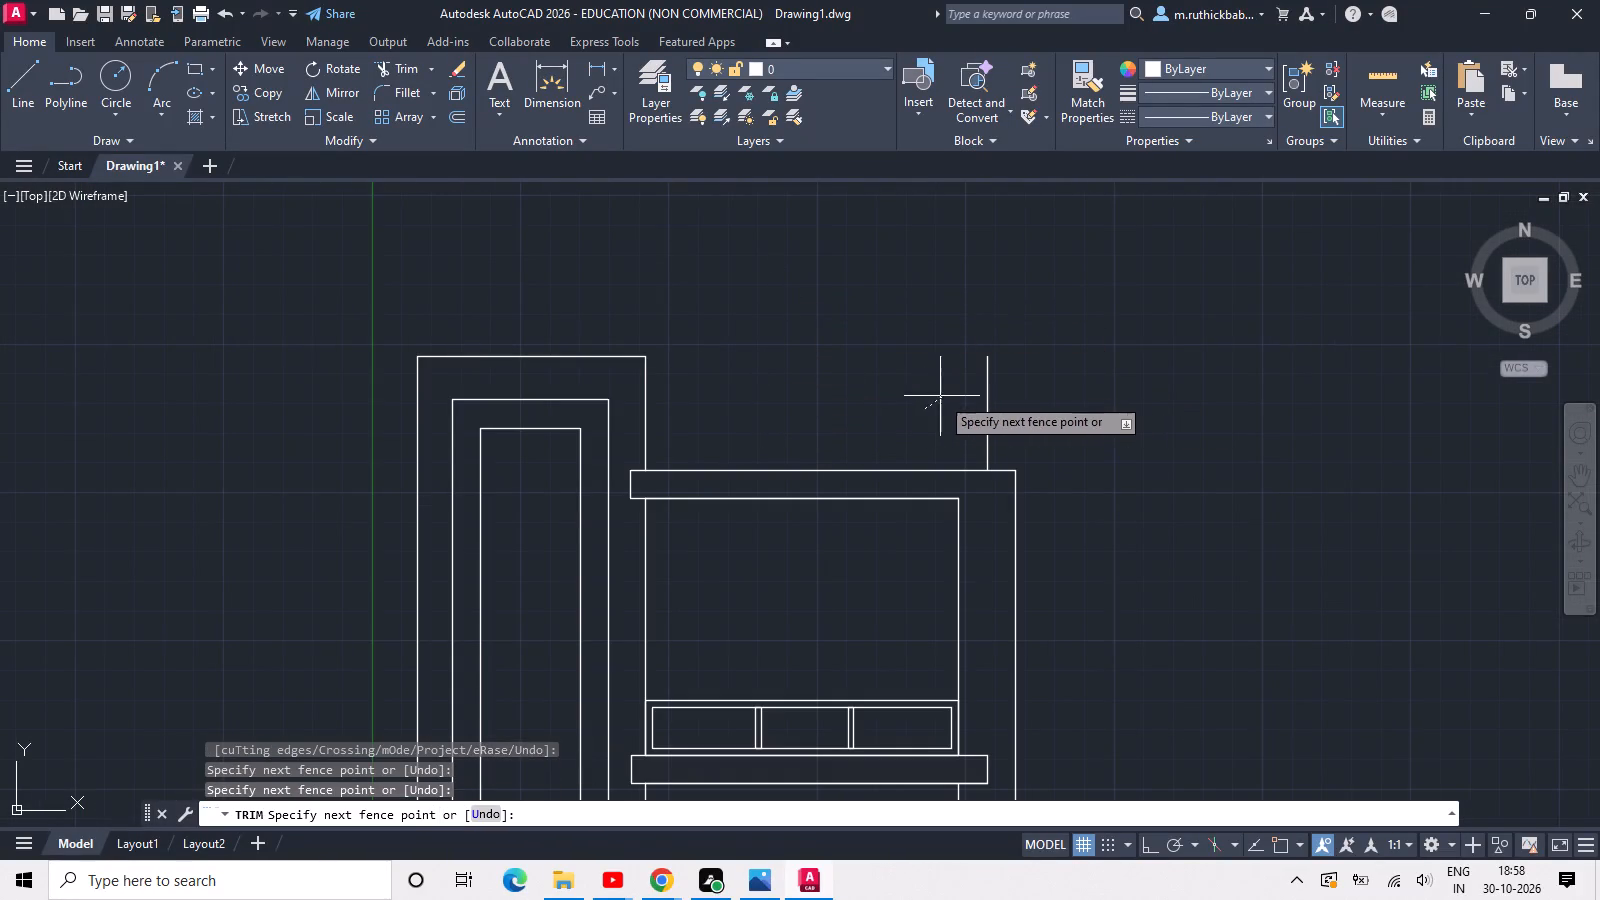
key("Escape")
Draw a horizontal line from the strip's right edge to the top bay's right vertical, level with the innermost nested rectangle's top.
type("l")
key("space")
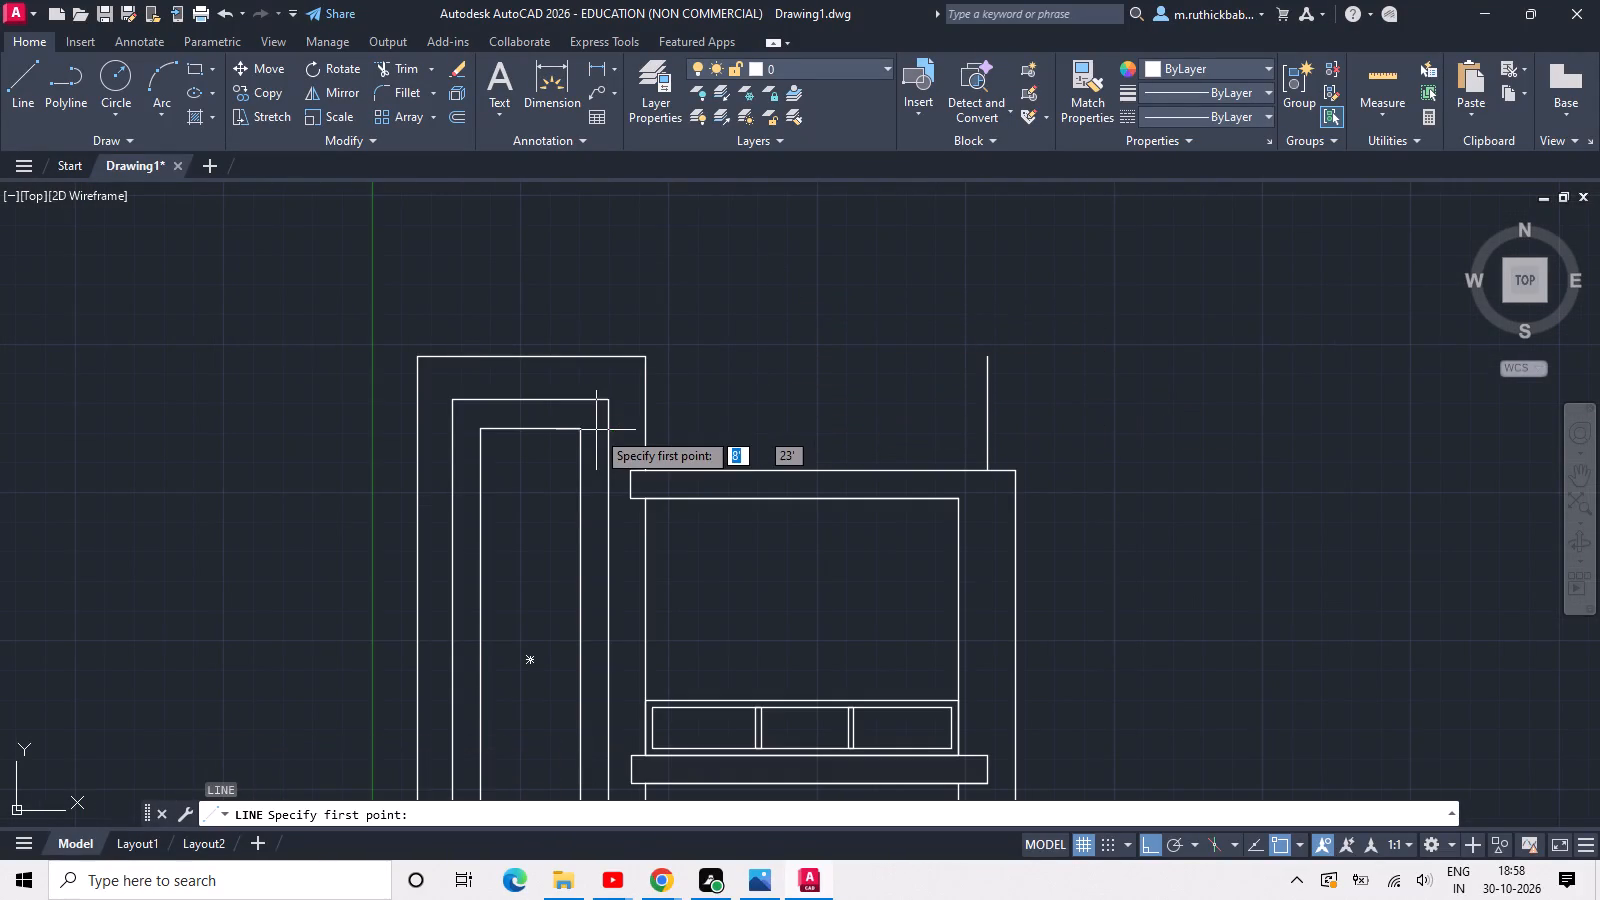
left_click(650, 429)
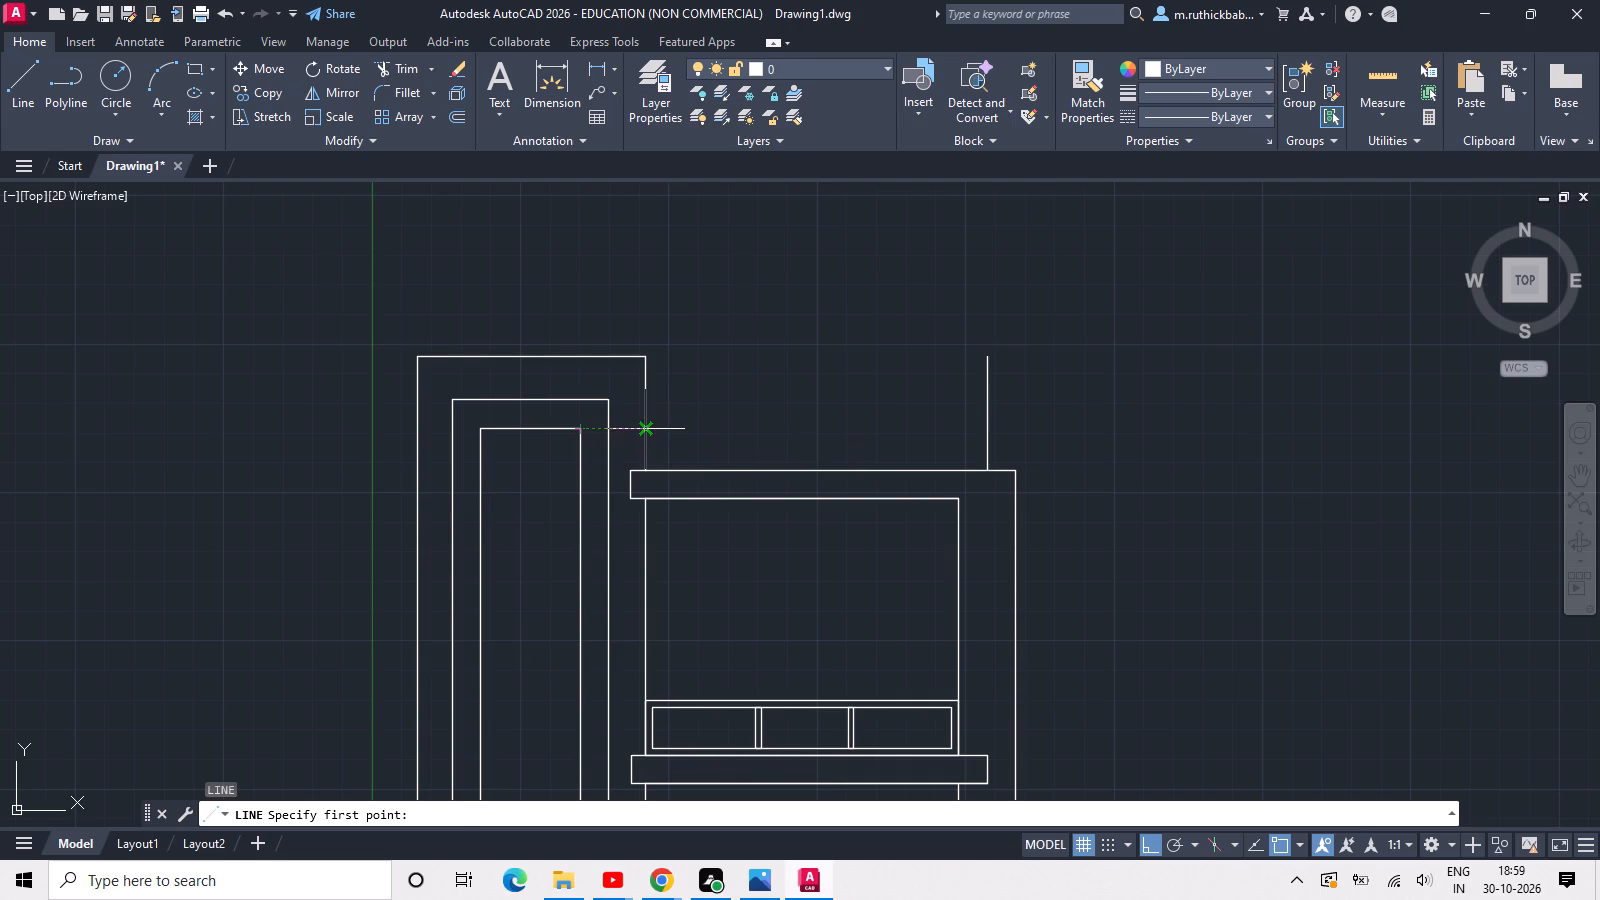
left_click(987, 434)
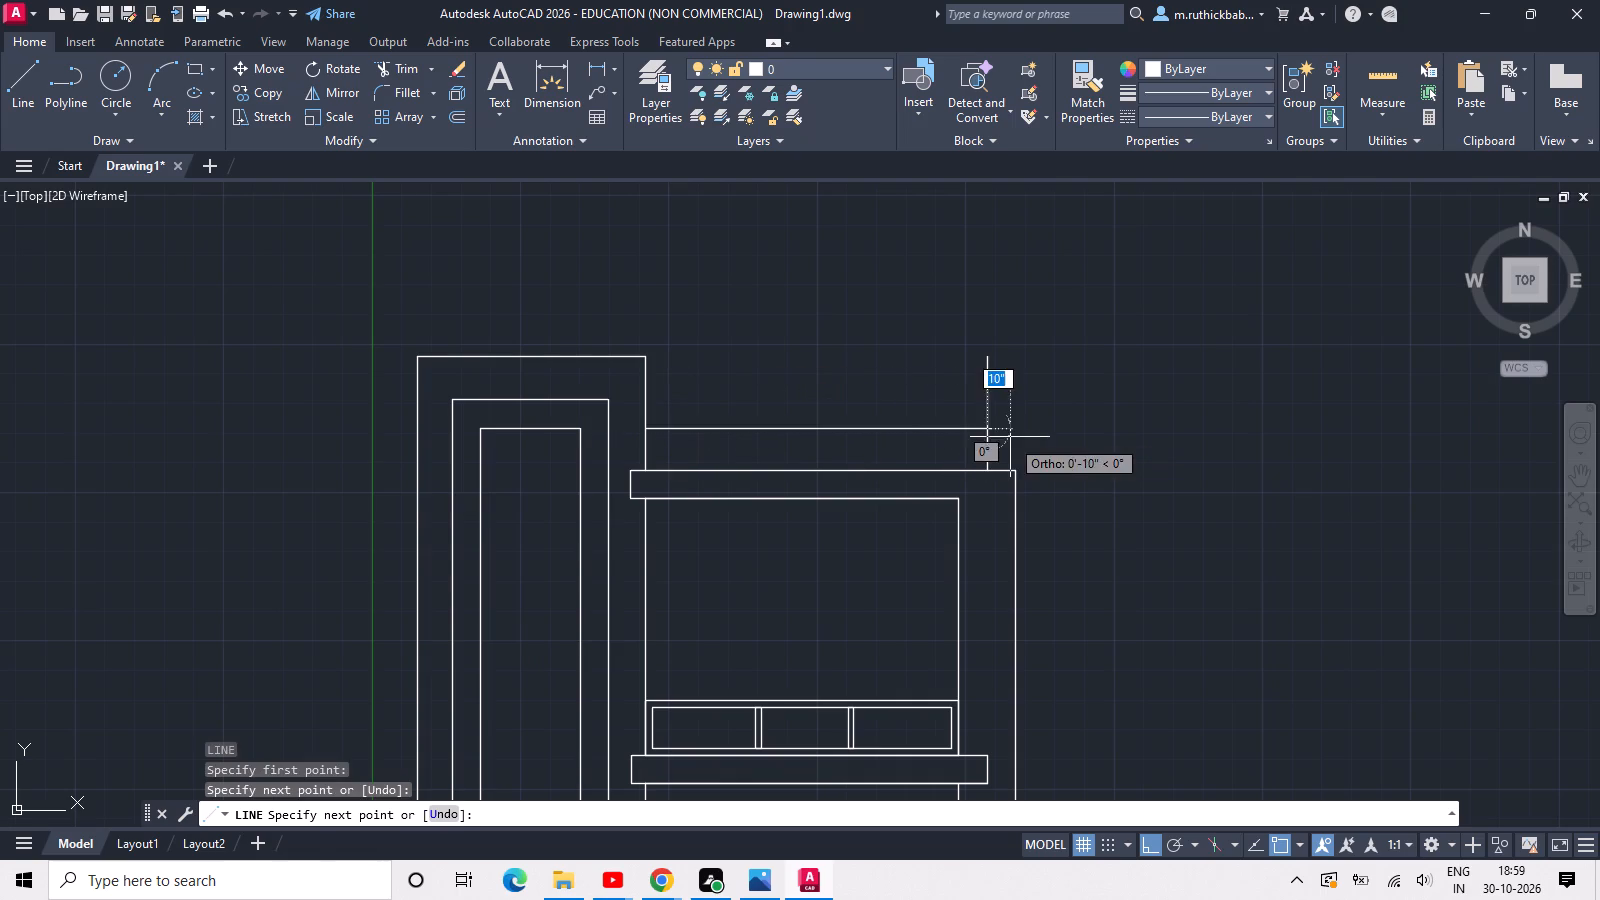
key("Escape")
Trim the part of the top bay's right vertical that rises above the new horizontal line.
key("t")
key("r")
key("space")
left_click_drag(1009, 438, 992, 426)
left_click(934, 395)
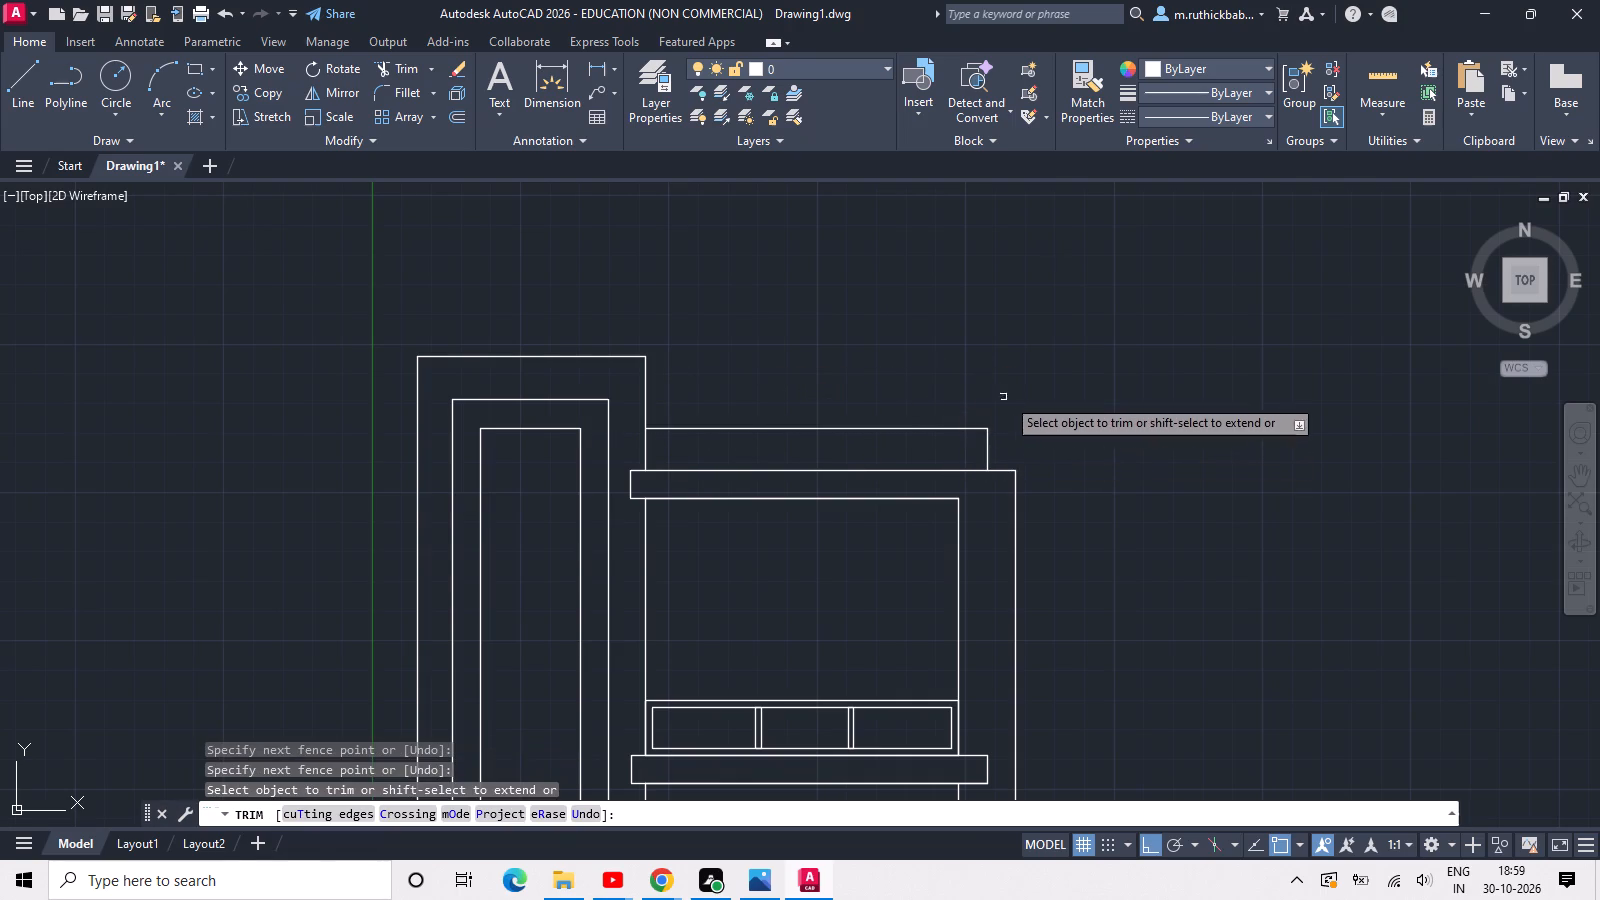
Trim the left strip's right edge between the new horizontal line and the top 12" band.
key("Escape")
scroll(662, 439, "up", 1)
key("space")
left_click(652, 465)
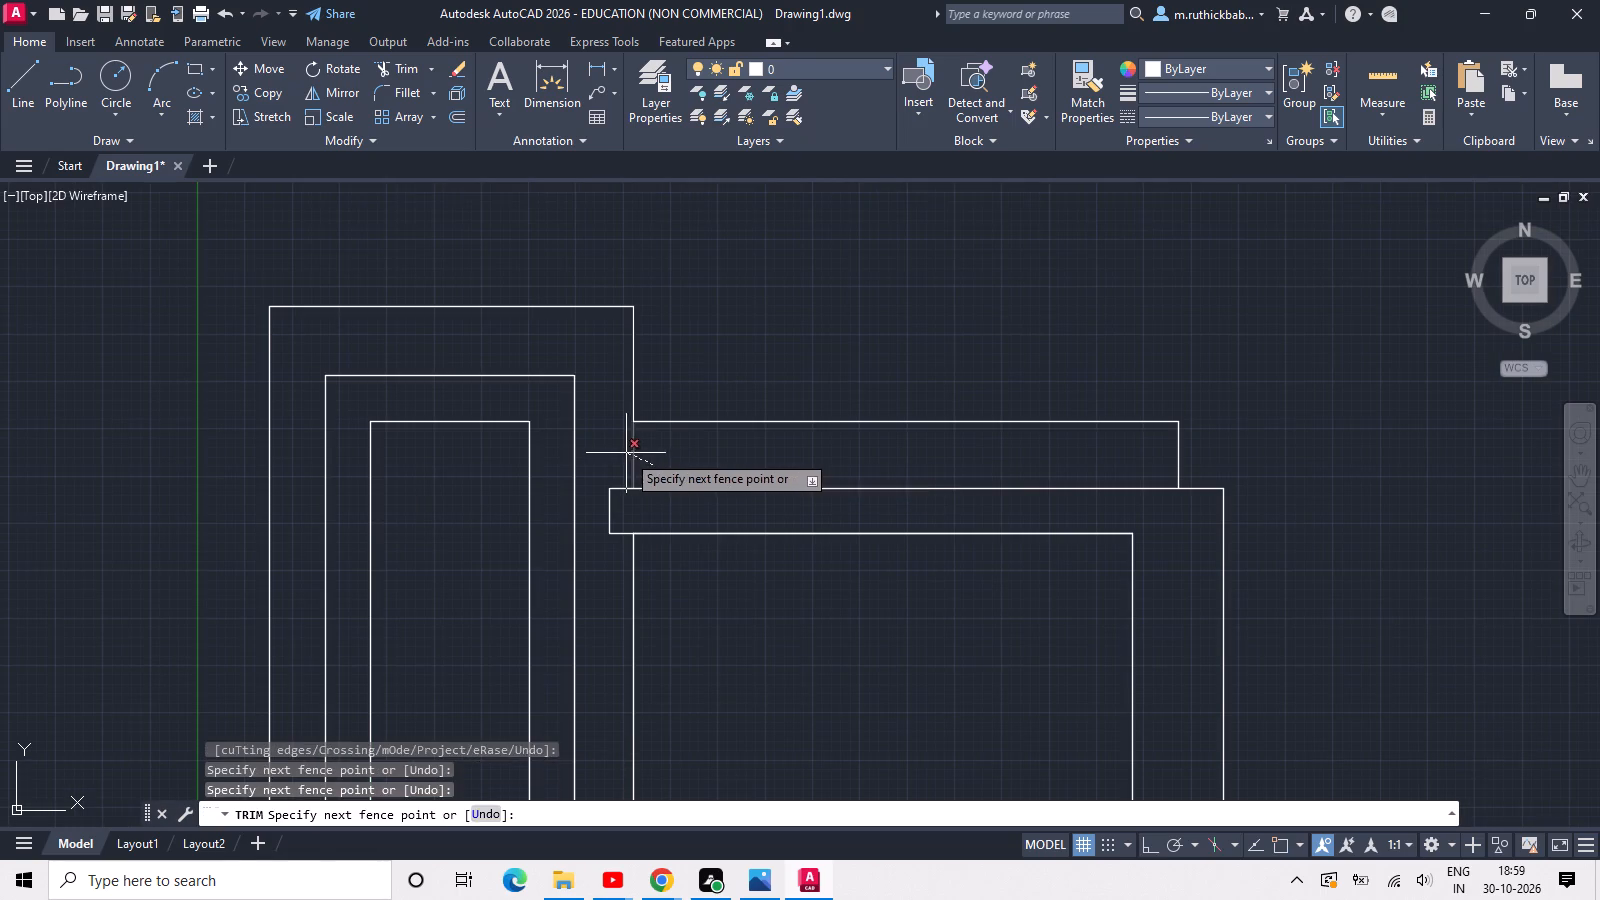
left_click(626, 452)
scroll(632, 446, "down", 1)
key("Escape")
Join the strip's upper right edge, the horizontal line and the short right vertical, and offset the joined outline 3" outward.
scroll(697, 436, "up", 2)
left_click_drag(917, 442, 896, 420)
left_click(817, 390)
left_click_drag(664, 385, 643, 381)
left_click(520, 301)
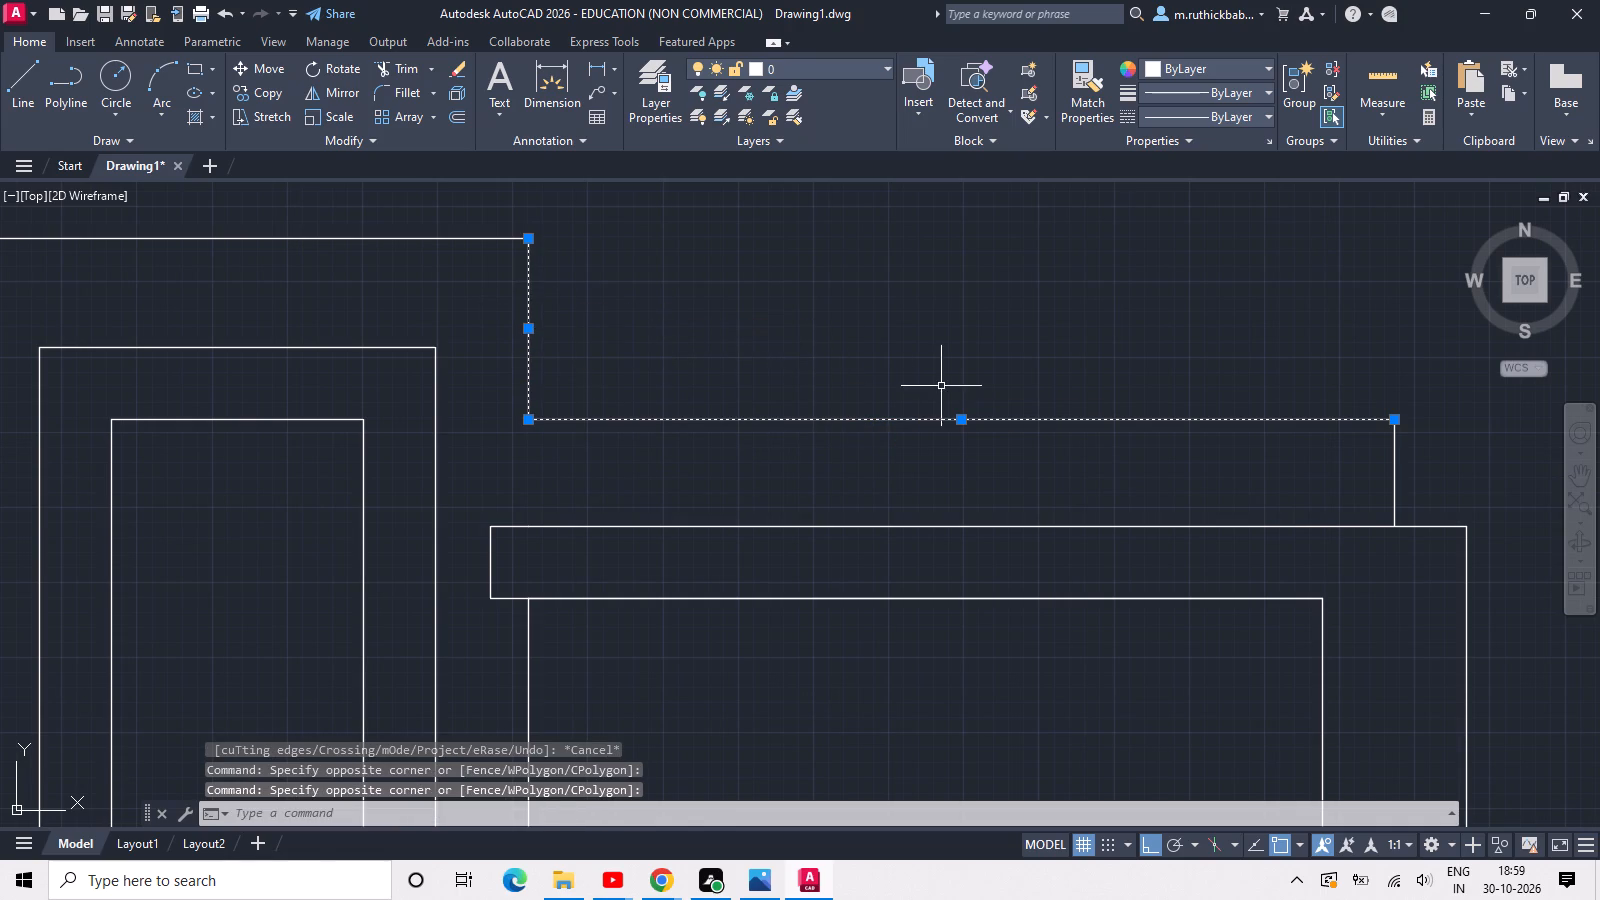
left_click_drag(1432, 462, 1417, 466)
left_click(1368, 475)
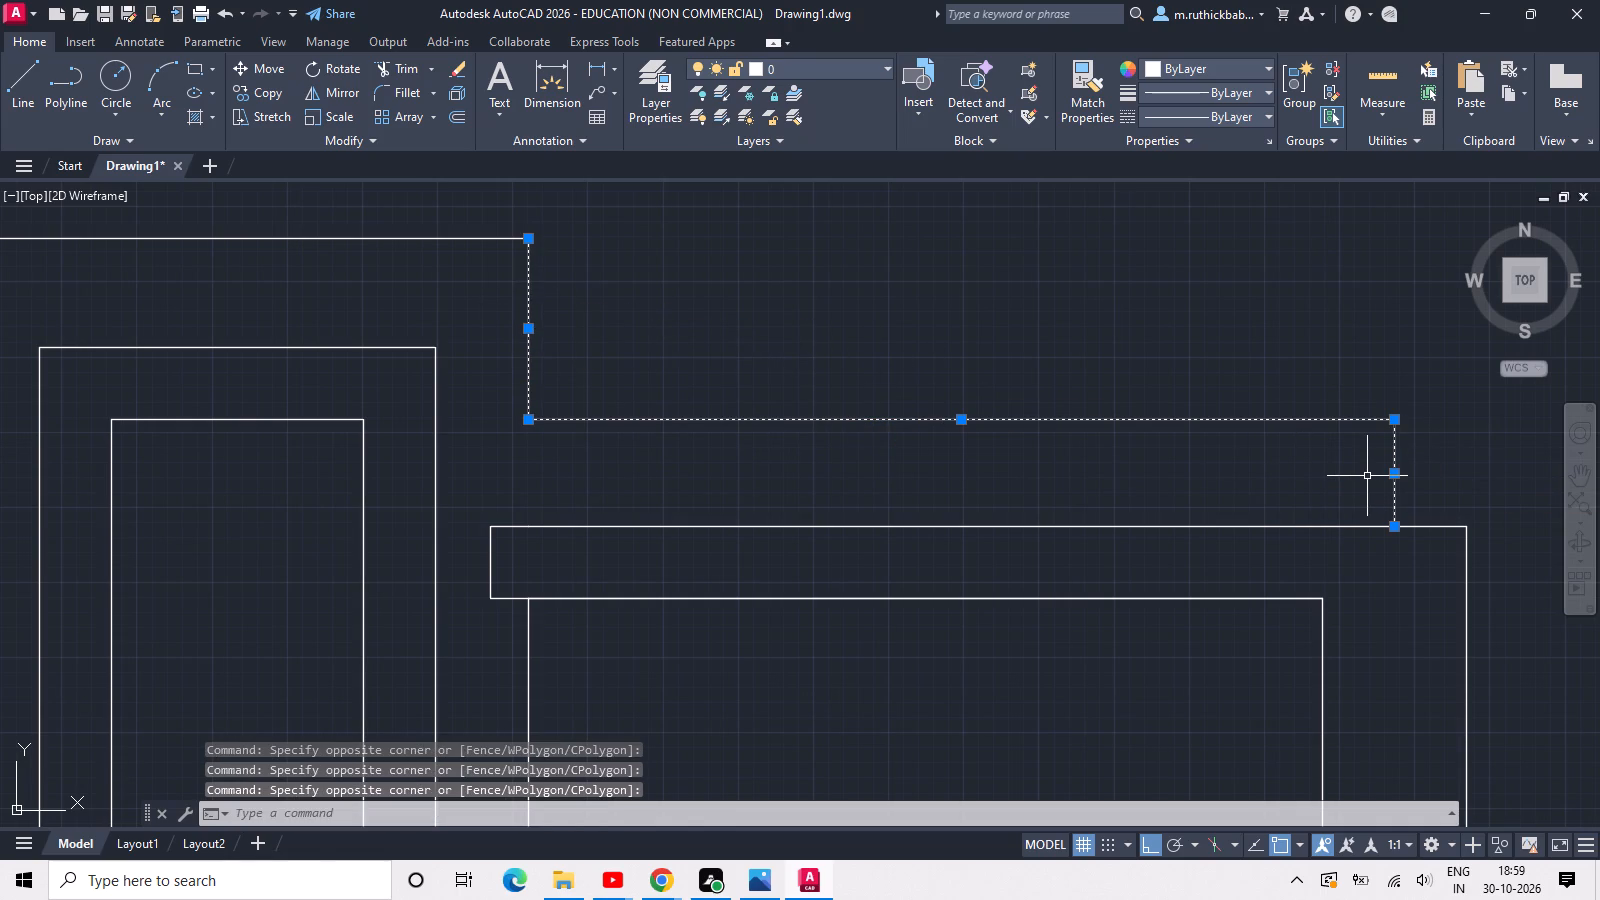
type("j off 3")
key("space")
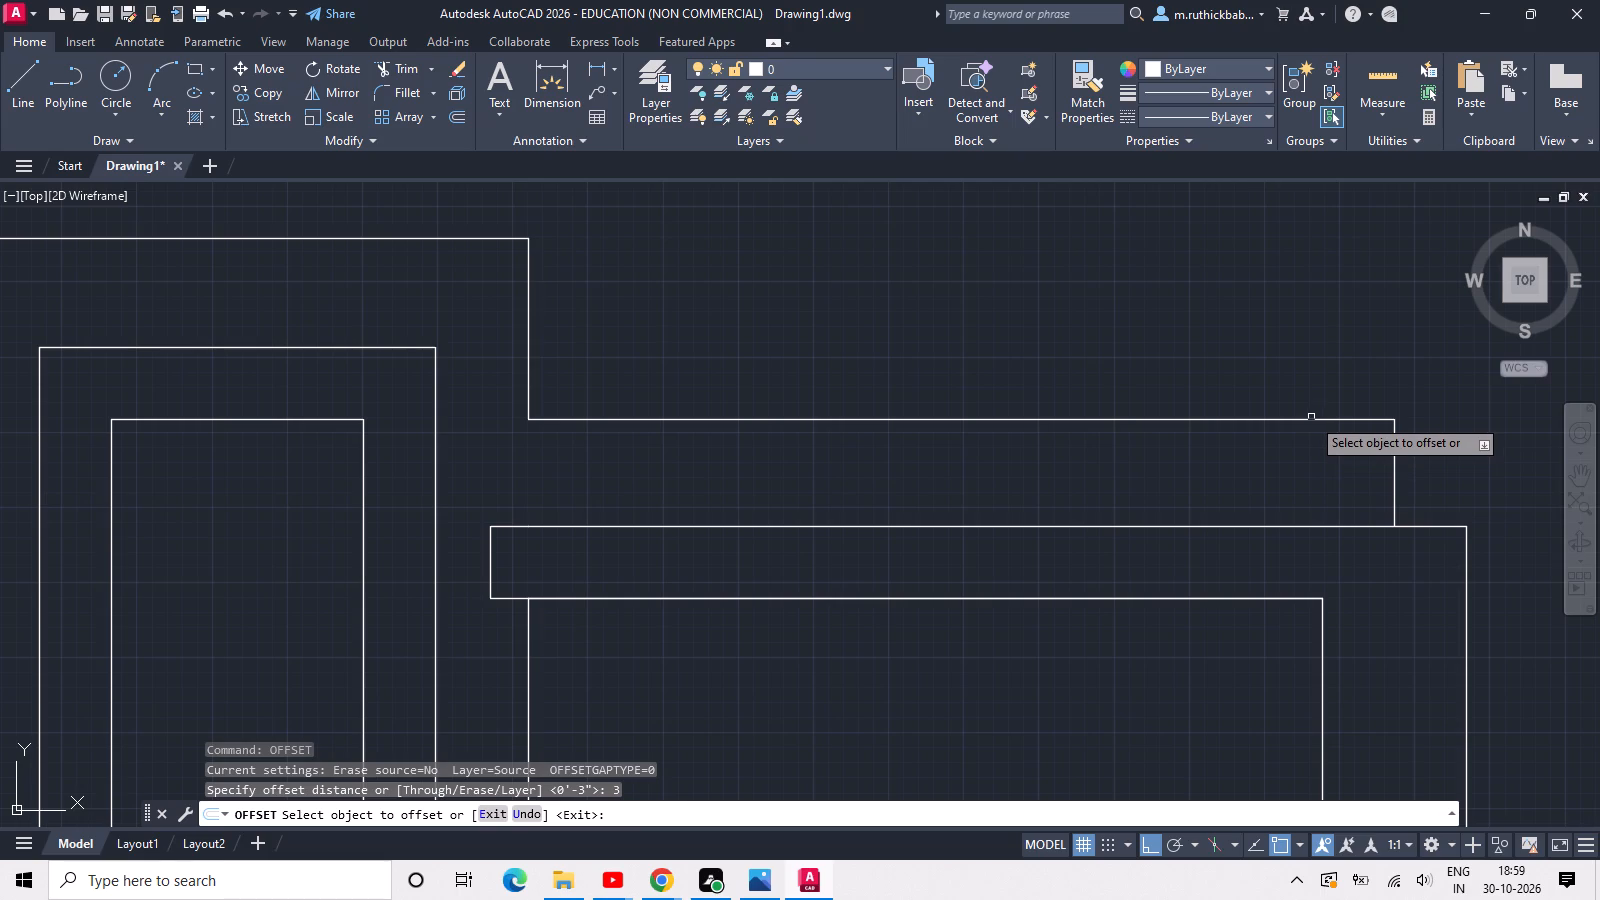
left_click(1309, 421)
left_click(1324, 405)
key("Escape")
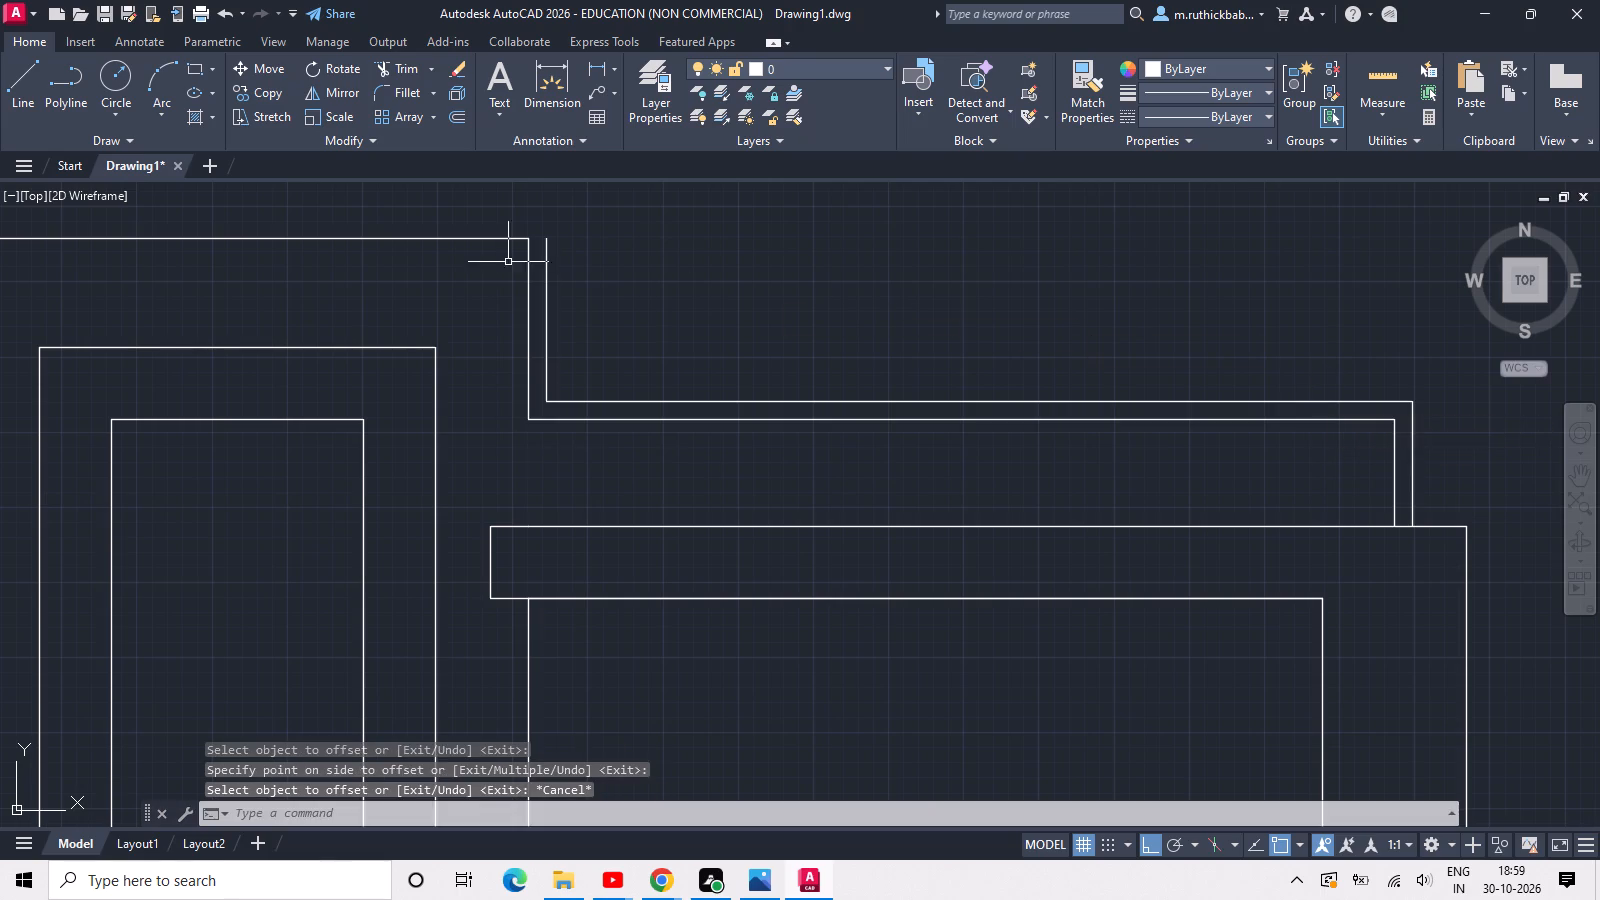
Extend the left strip's top line to meet the offset outline's vertical end.
scroll(506, 254, "up", 1)
middle_click_drag(529, 247, 562, 362)
key("e")
key("x")
key("space")
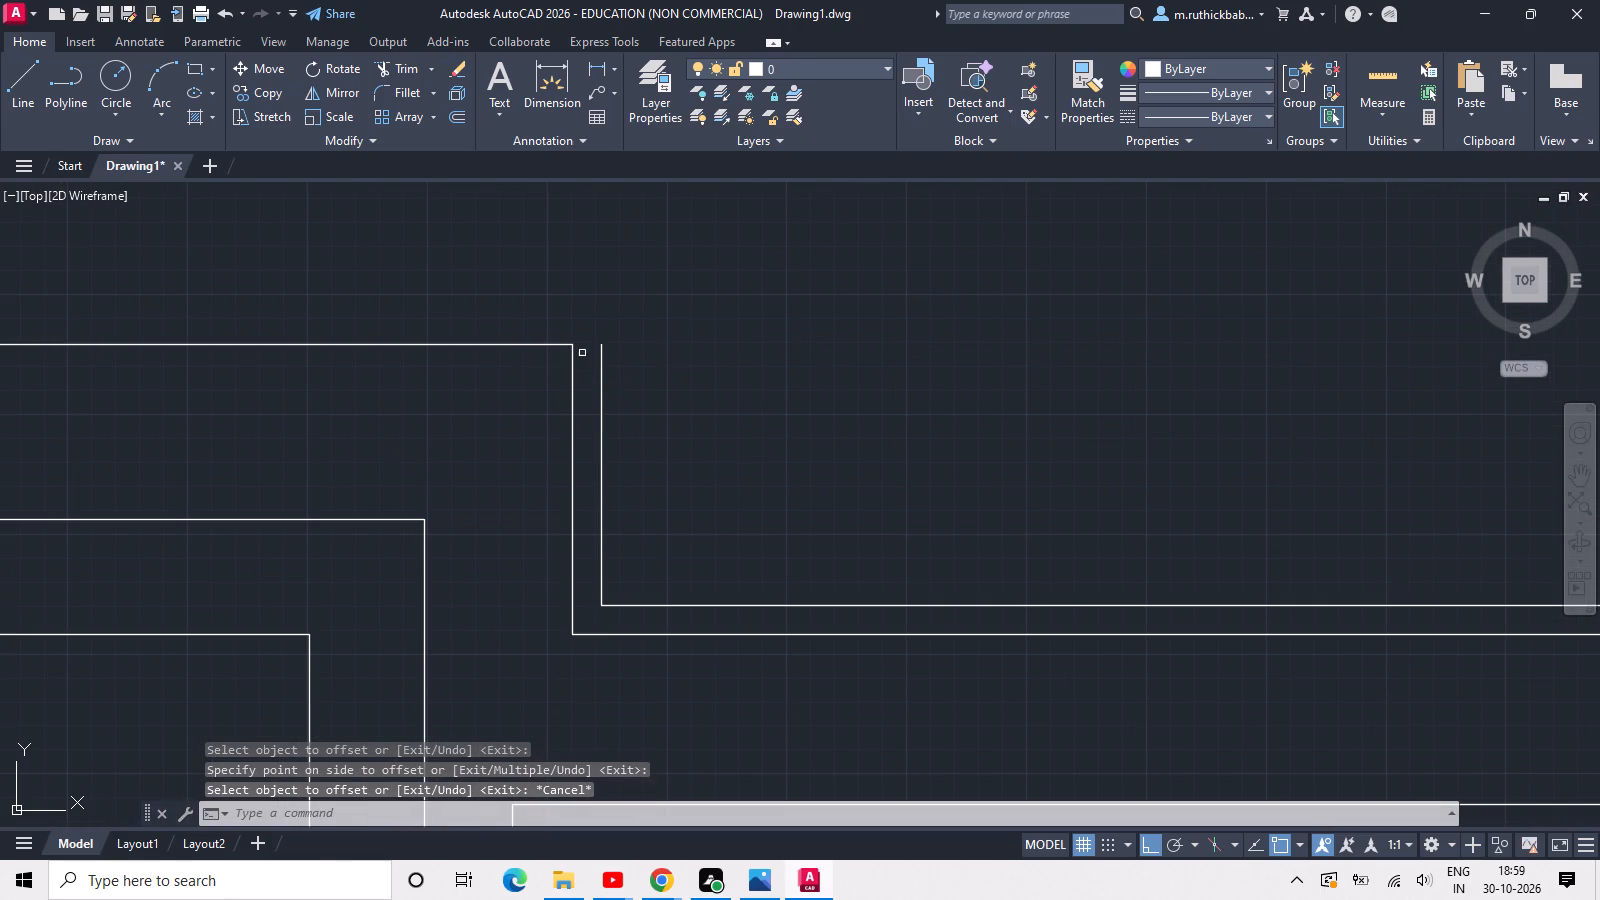
left_click(551, 346)
scroll(576, 333, "down", 3)
key("Escape")
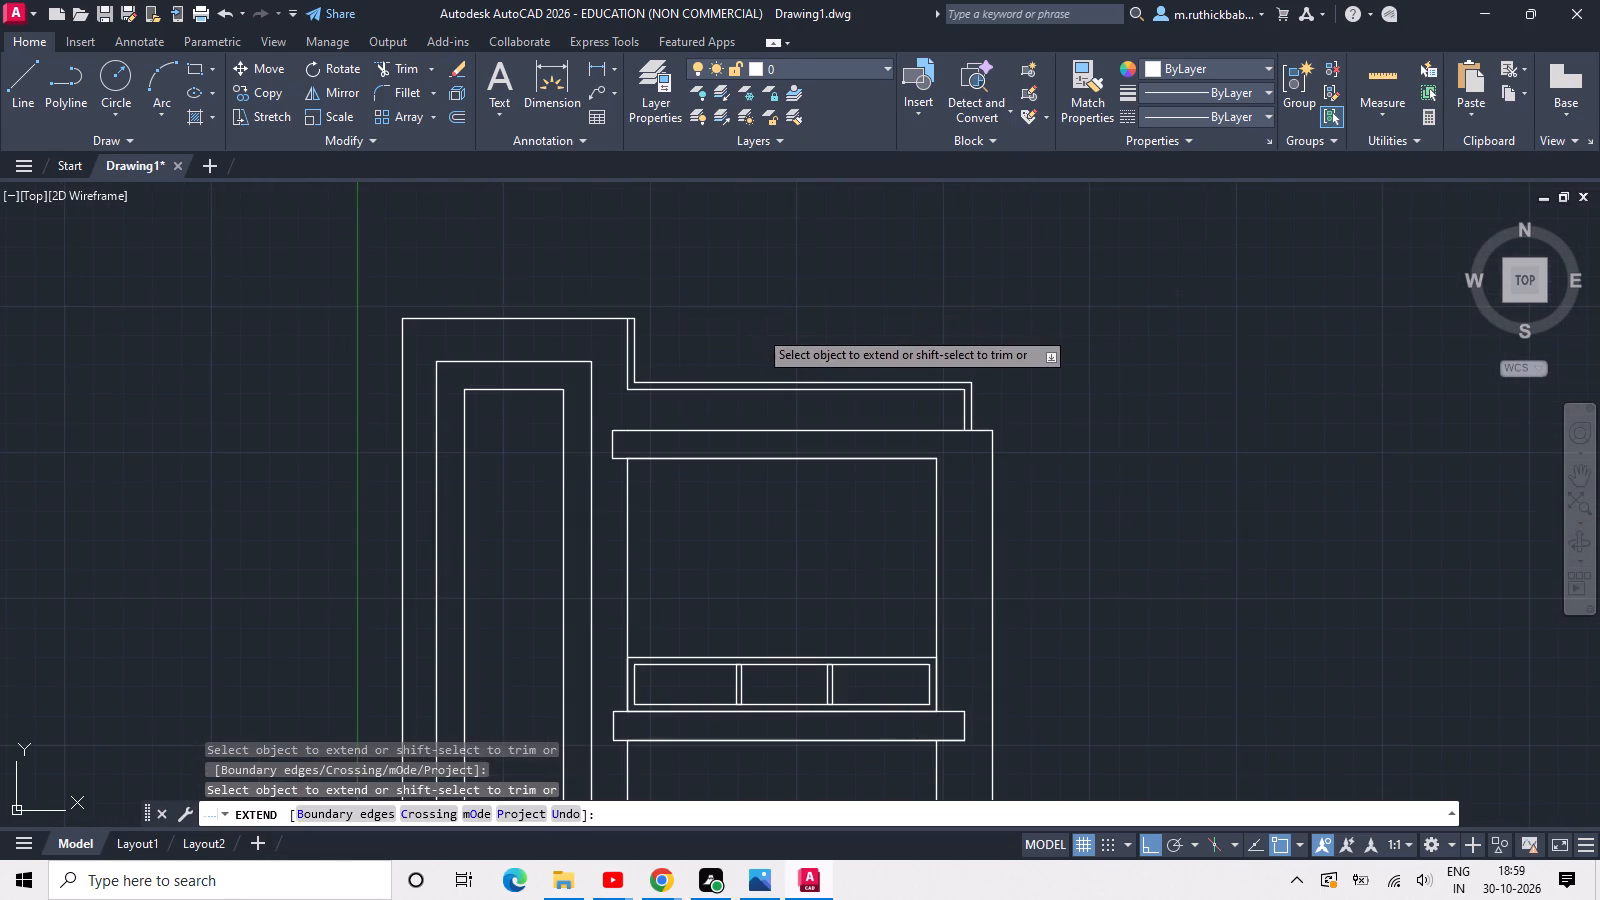
Draw a thin horizontal rectangle about 11'-6" long from the midpoint of the offset outline's left vertical, above the bay.
scroll(800, 365, "up", 1)
middle_click_drag(798, 364, 717, 440)
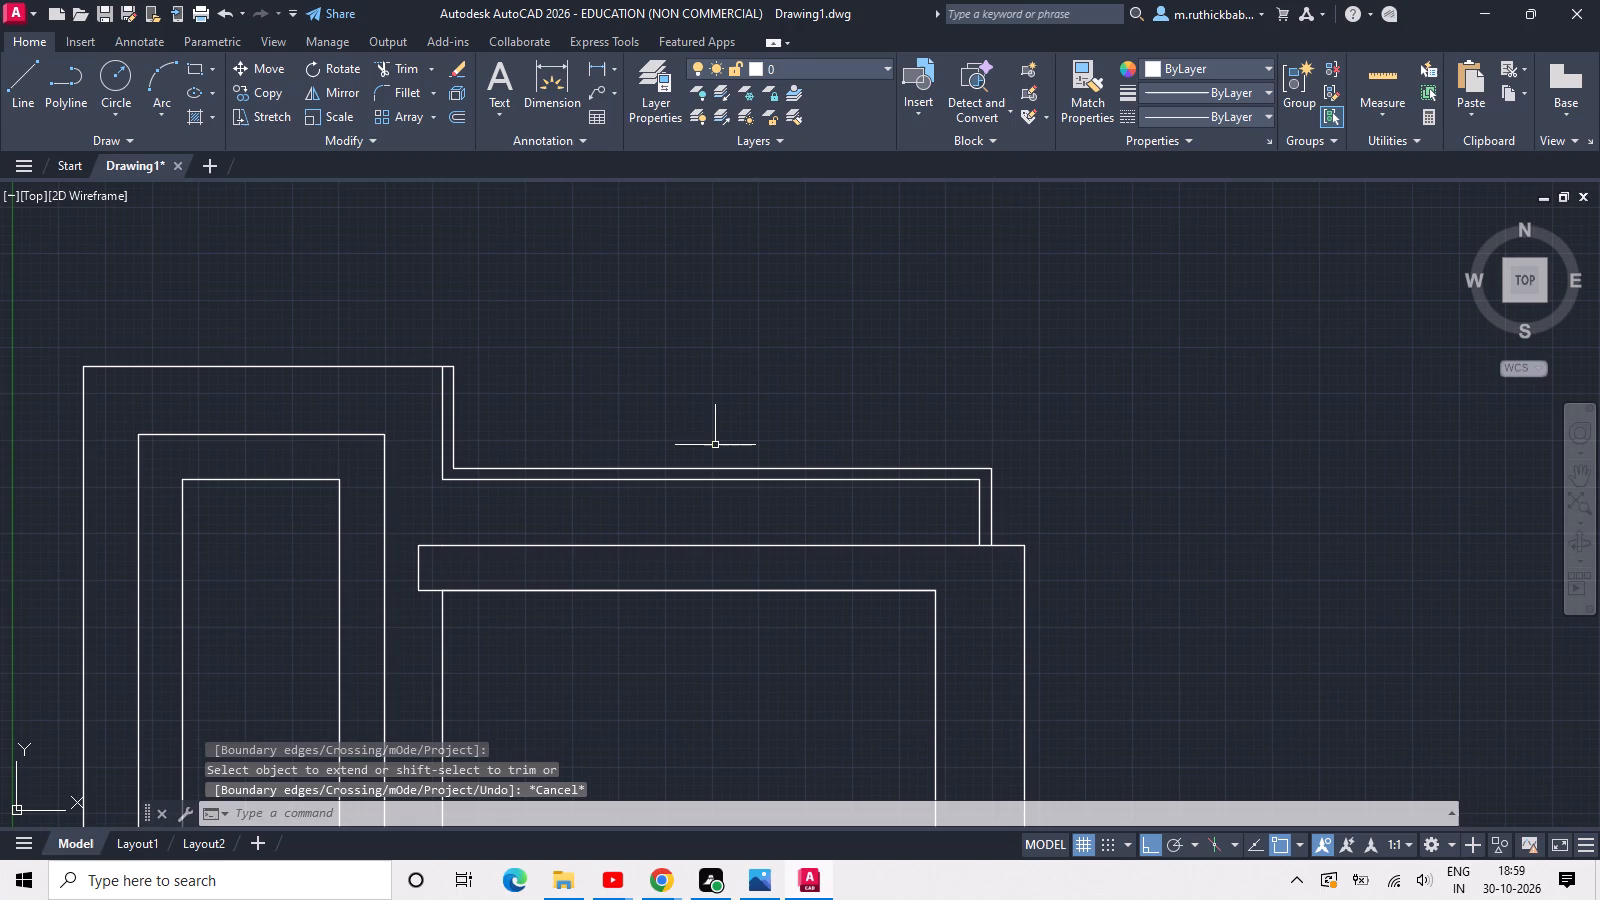
type("rec")
key("space")
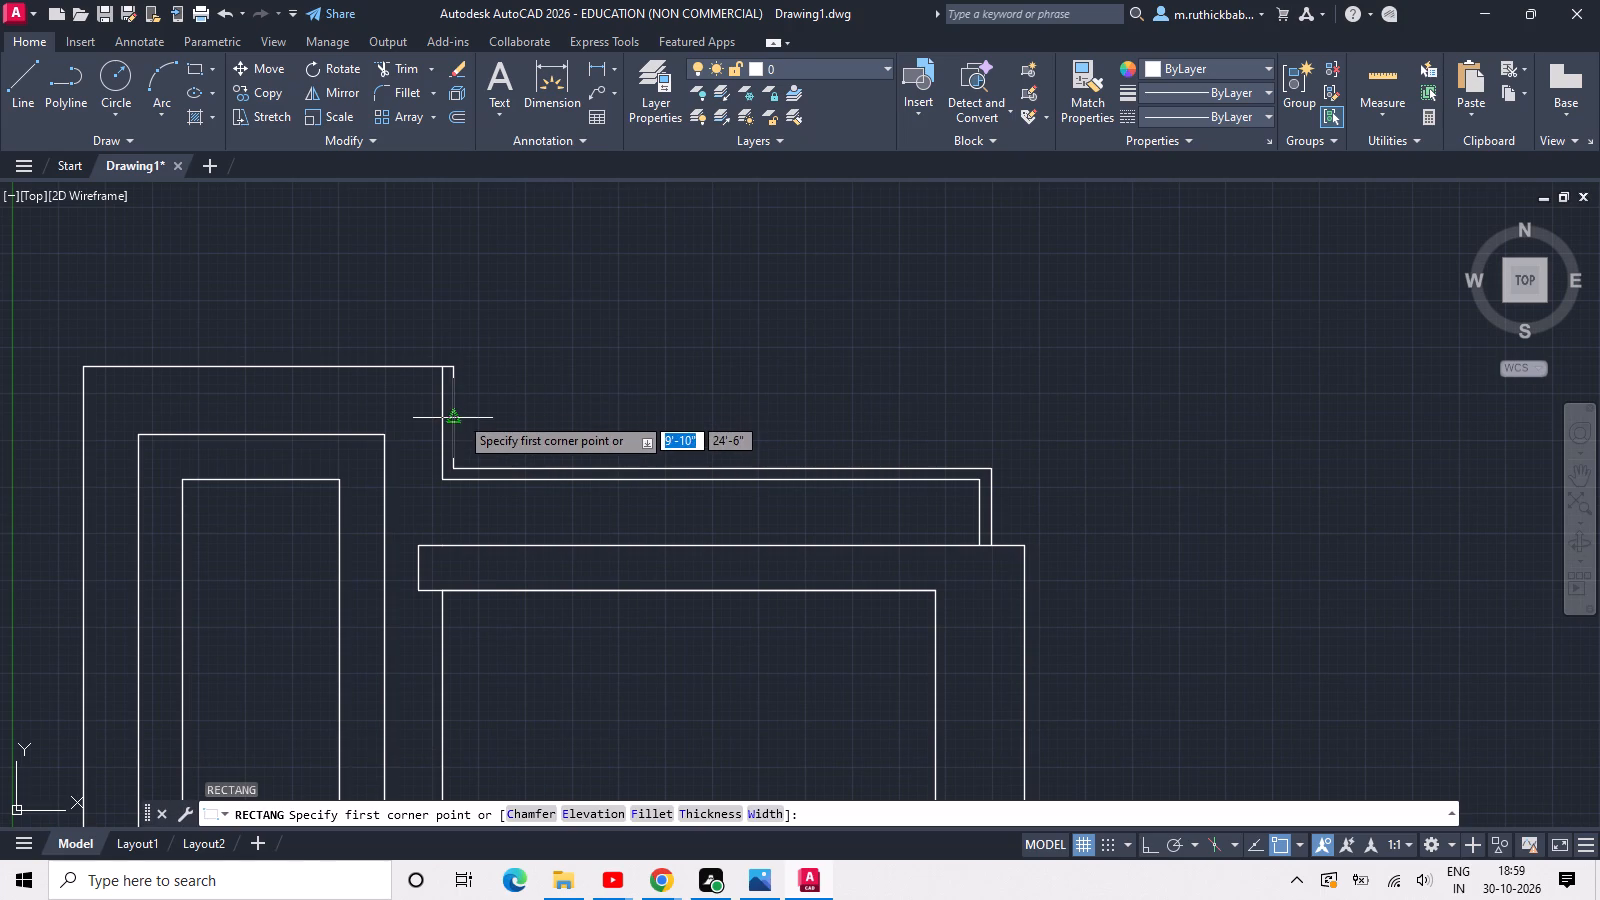
left_click(457, 411)
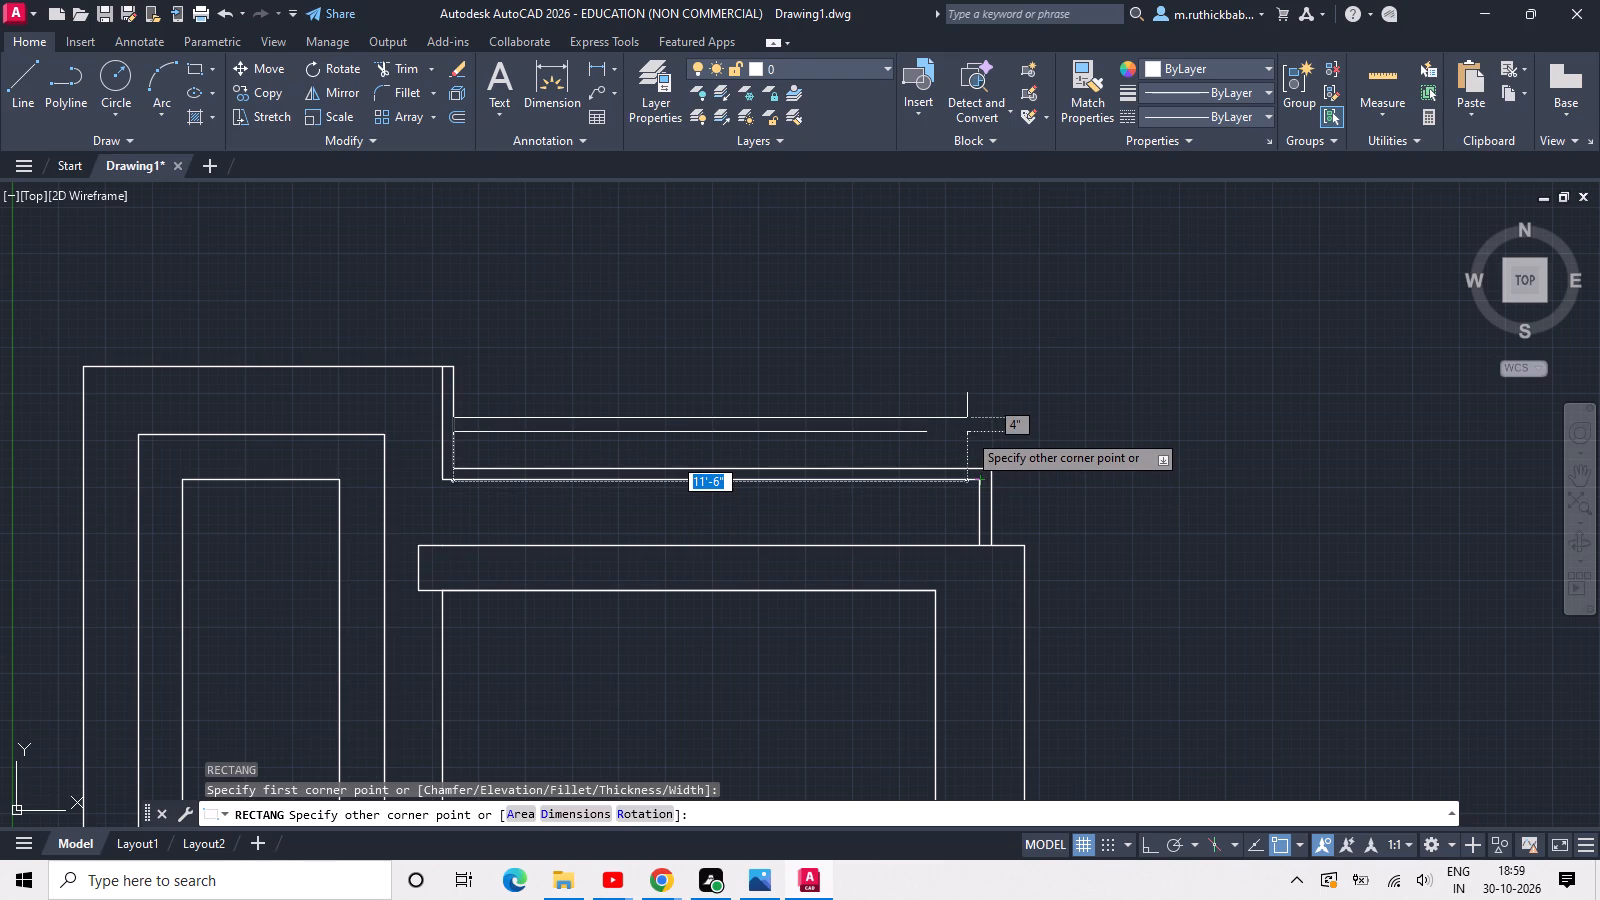
left_click(967, 426)
Draw a narrow upright rectangle from the thin rectangle's right end down to the offset outline's top edge.
scroll(979, 423, "up", 2)
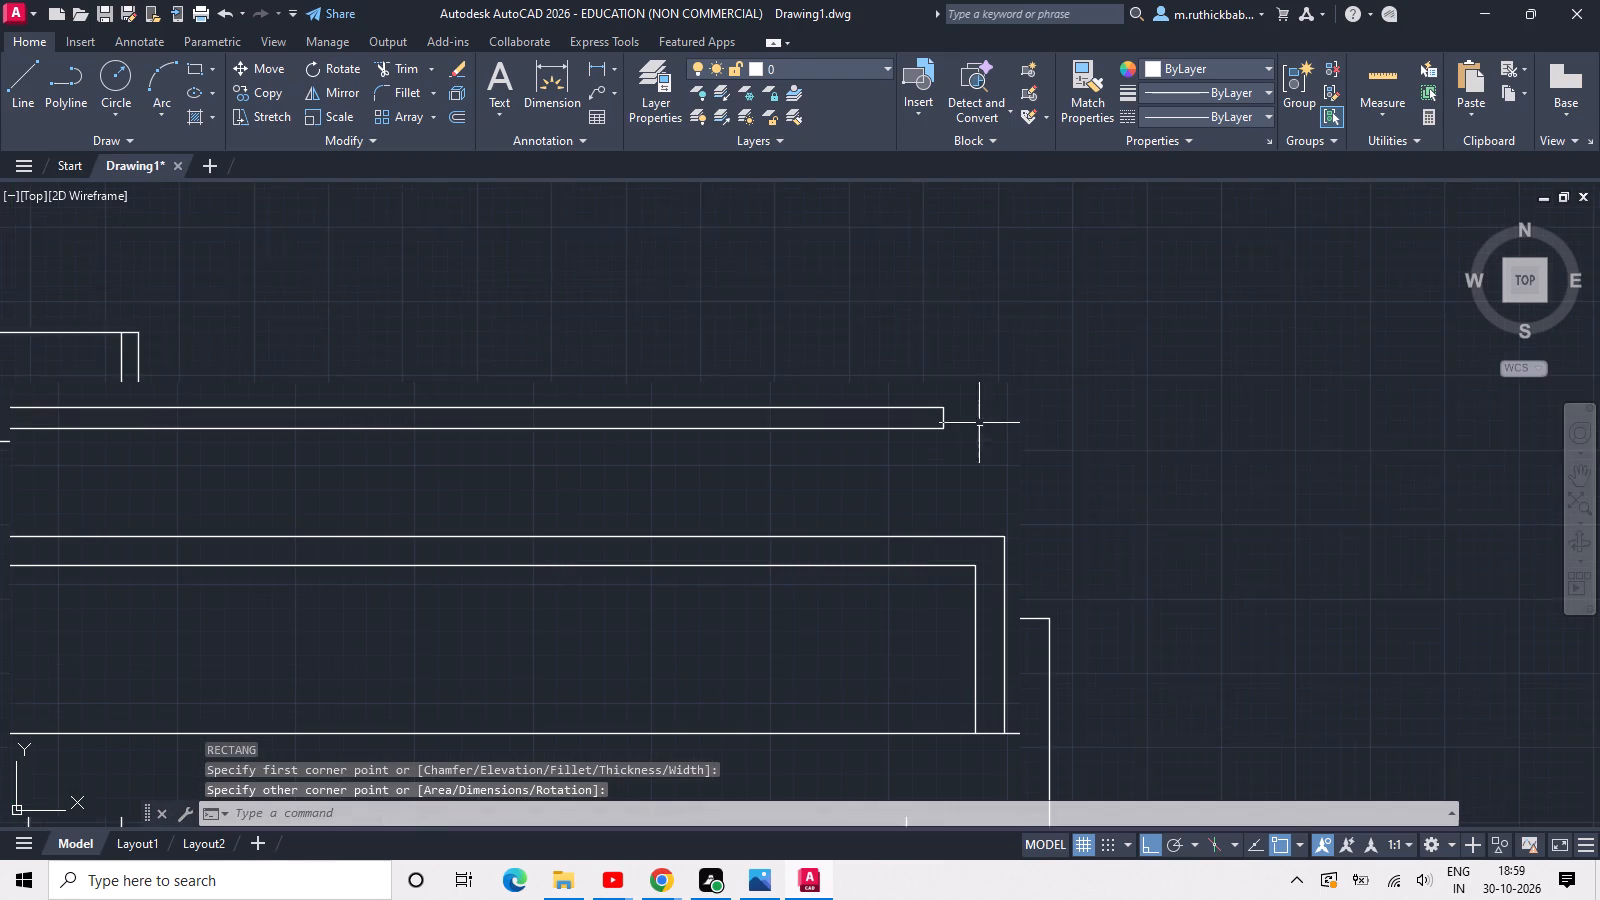
type("rec")
key("space")
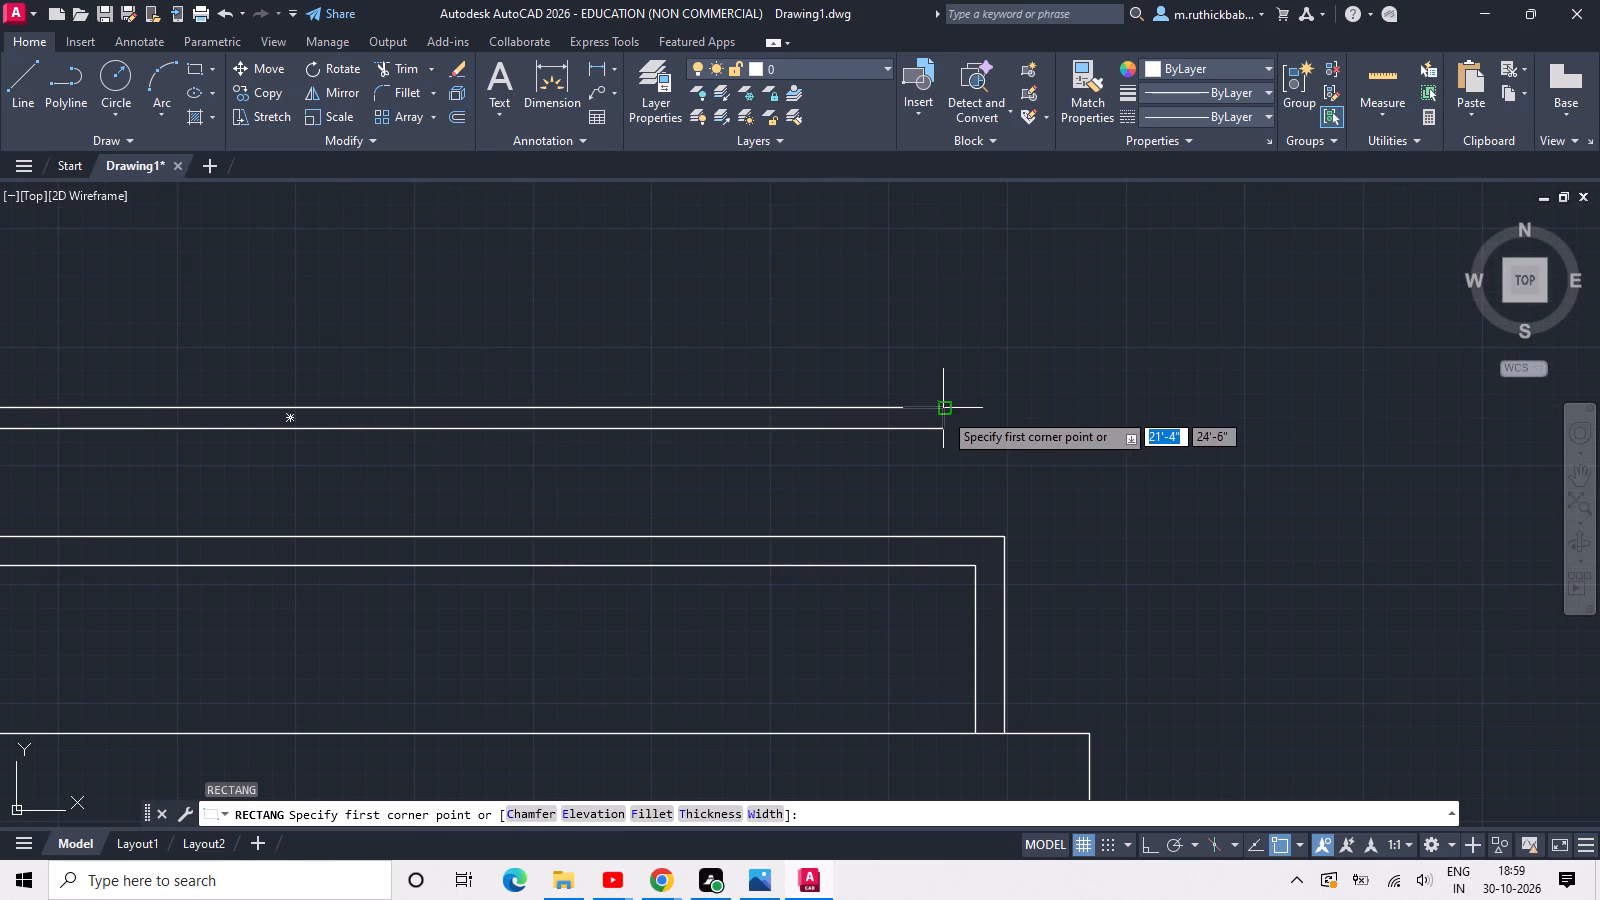
left_click(943, 411)
left_click(961, 536)
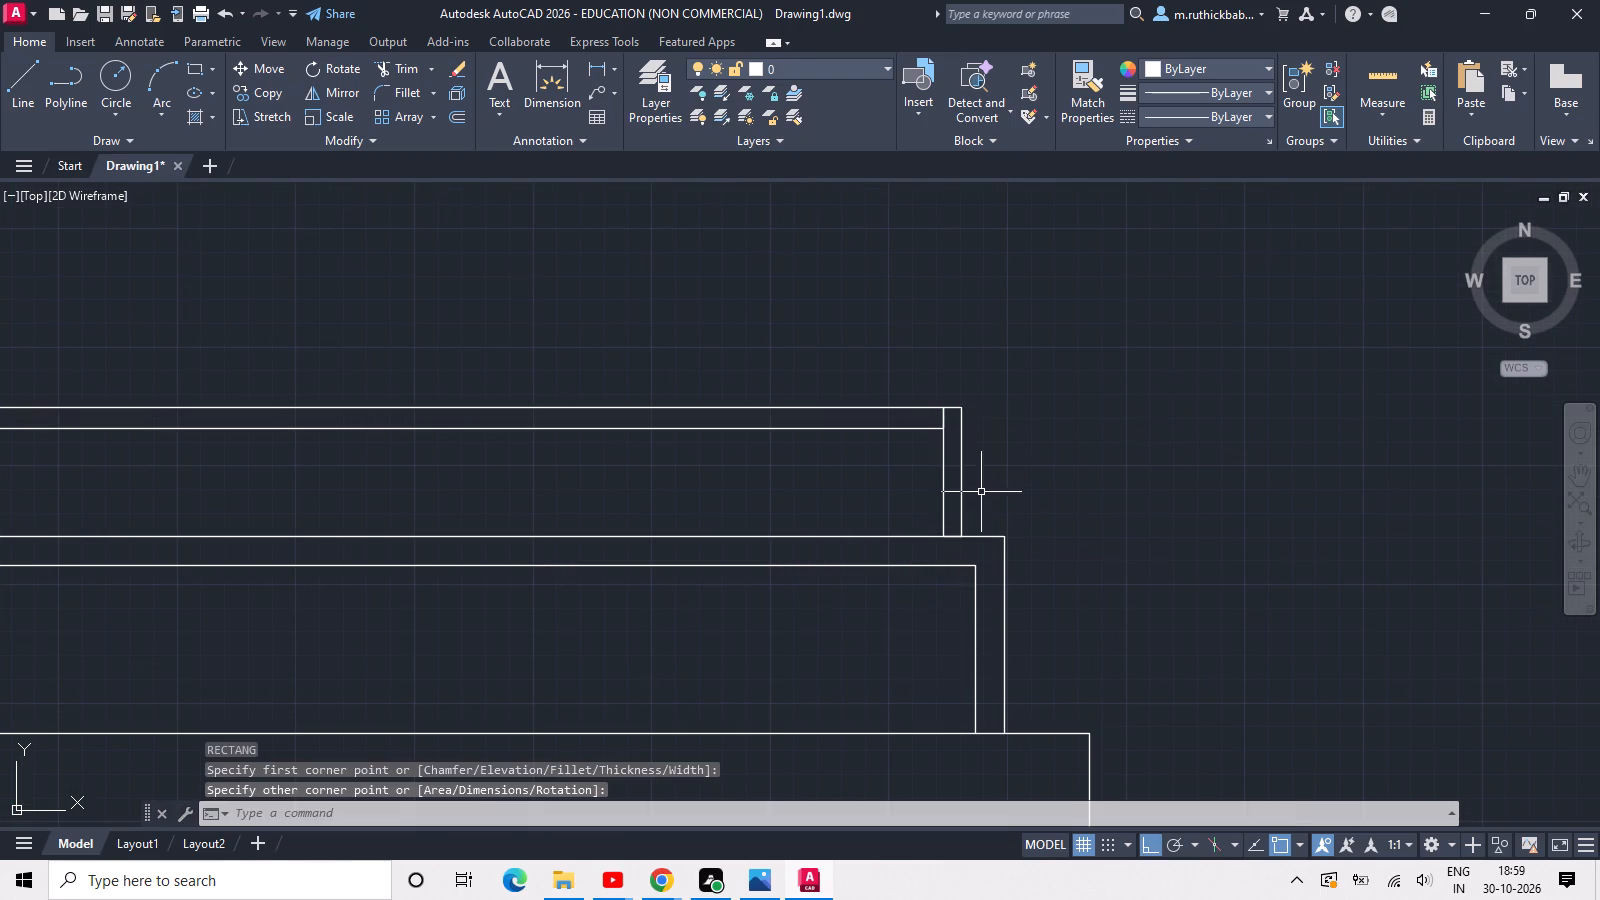
Trim the overlapping line at the corner between the thin horizontal rectangle and the narrow upright rectangle.
scroll(981, 492, "down", 1)
scroll(953, 456, "up", 1)
key("Escape")
type("tr")
key("space")
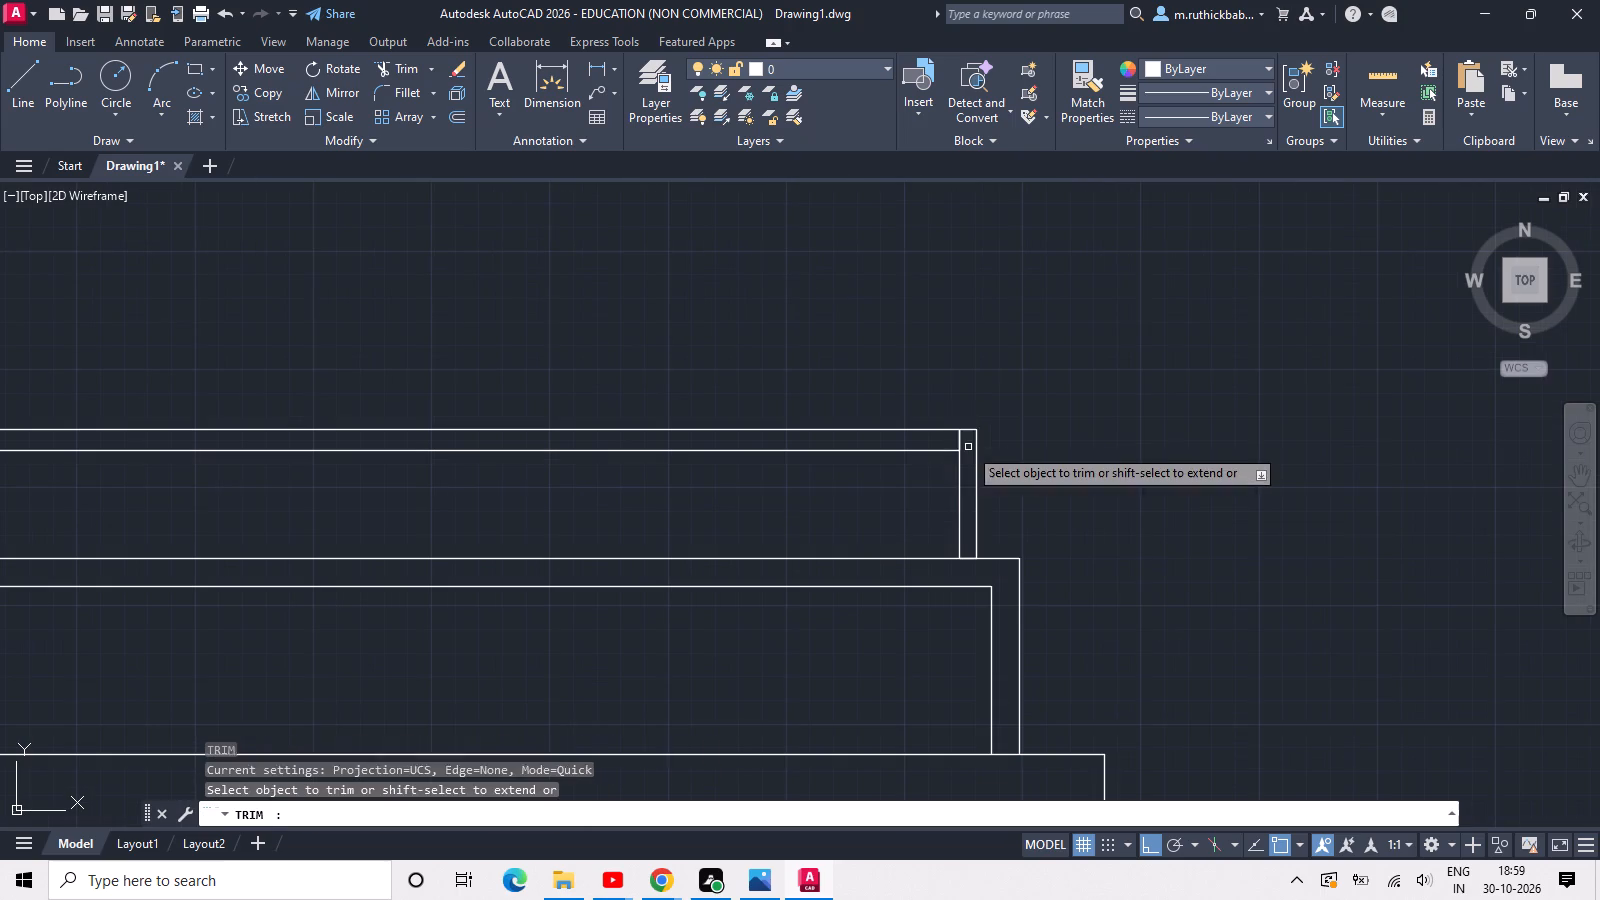
scroll(968, 447, "up", 2)
left_click(968, 447)
left_click(911, 439)
scroll(924, 428, "down", 2)
key("Escape")
Draw a vertical line from the middle of the thin rectangle's lower edge down to the offset outline, dividing the opening in two.
middle_click_drag(821, 492, 1068, 493)
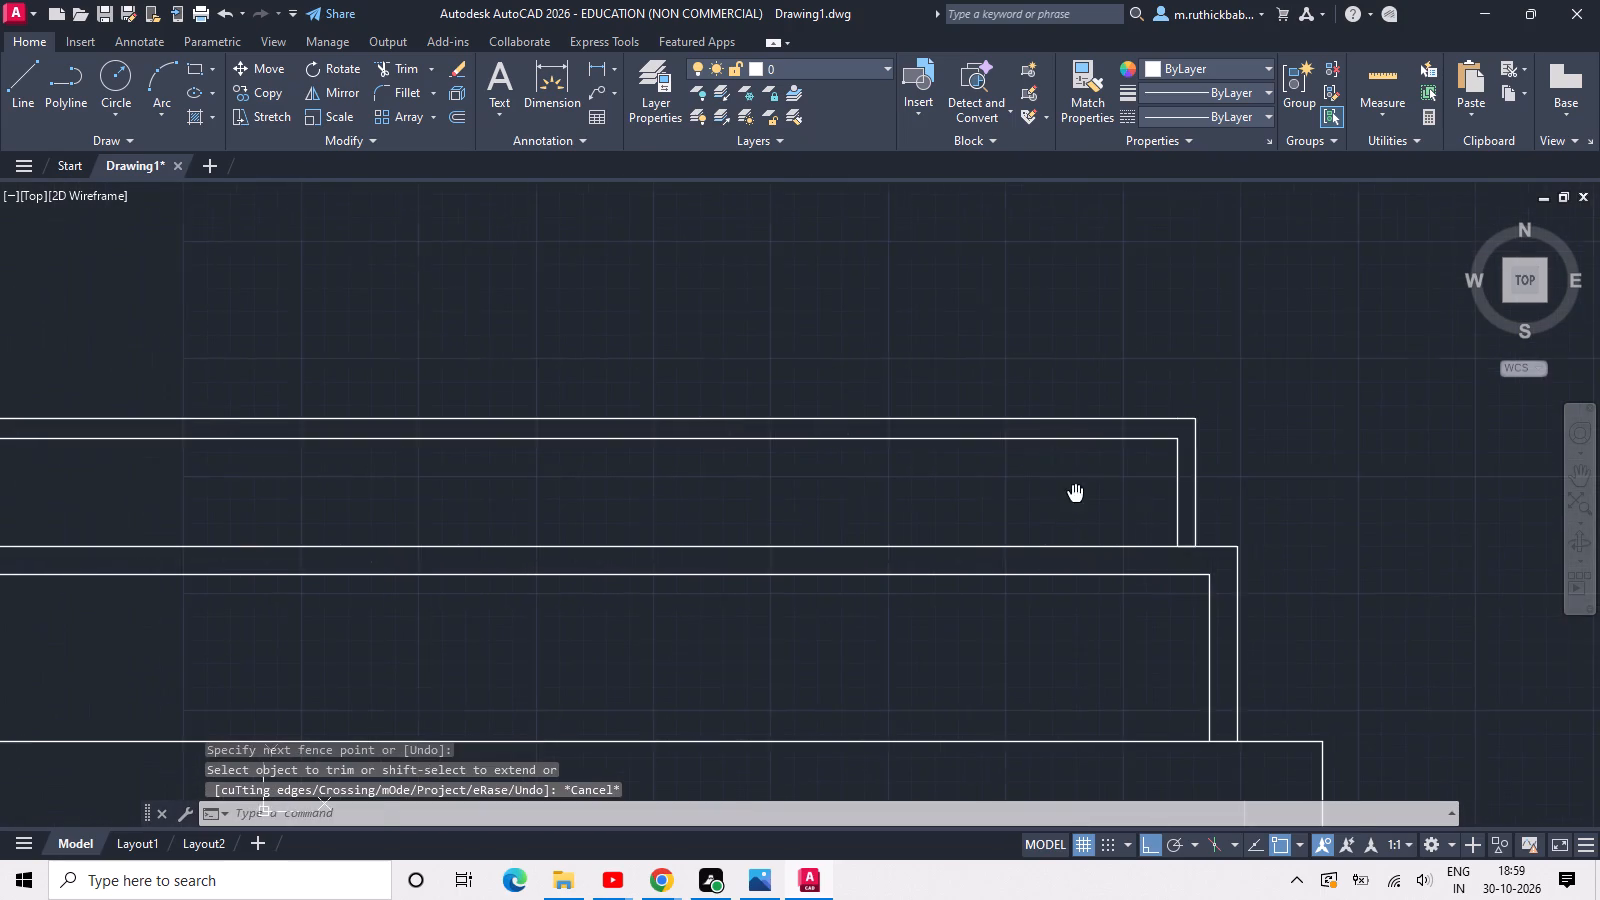
scroll(897, 503, "down", 2)
middle_click_drag(755, 530, 913, 506)
scroll(753, 473, "up", 2)
scroll(746, 472, "down", 2)
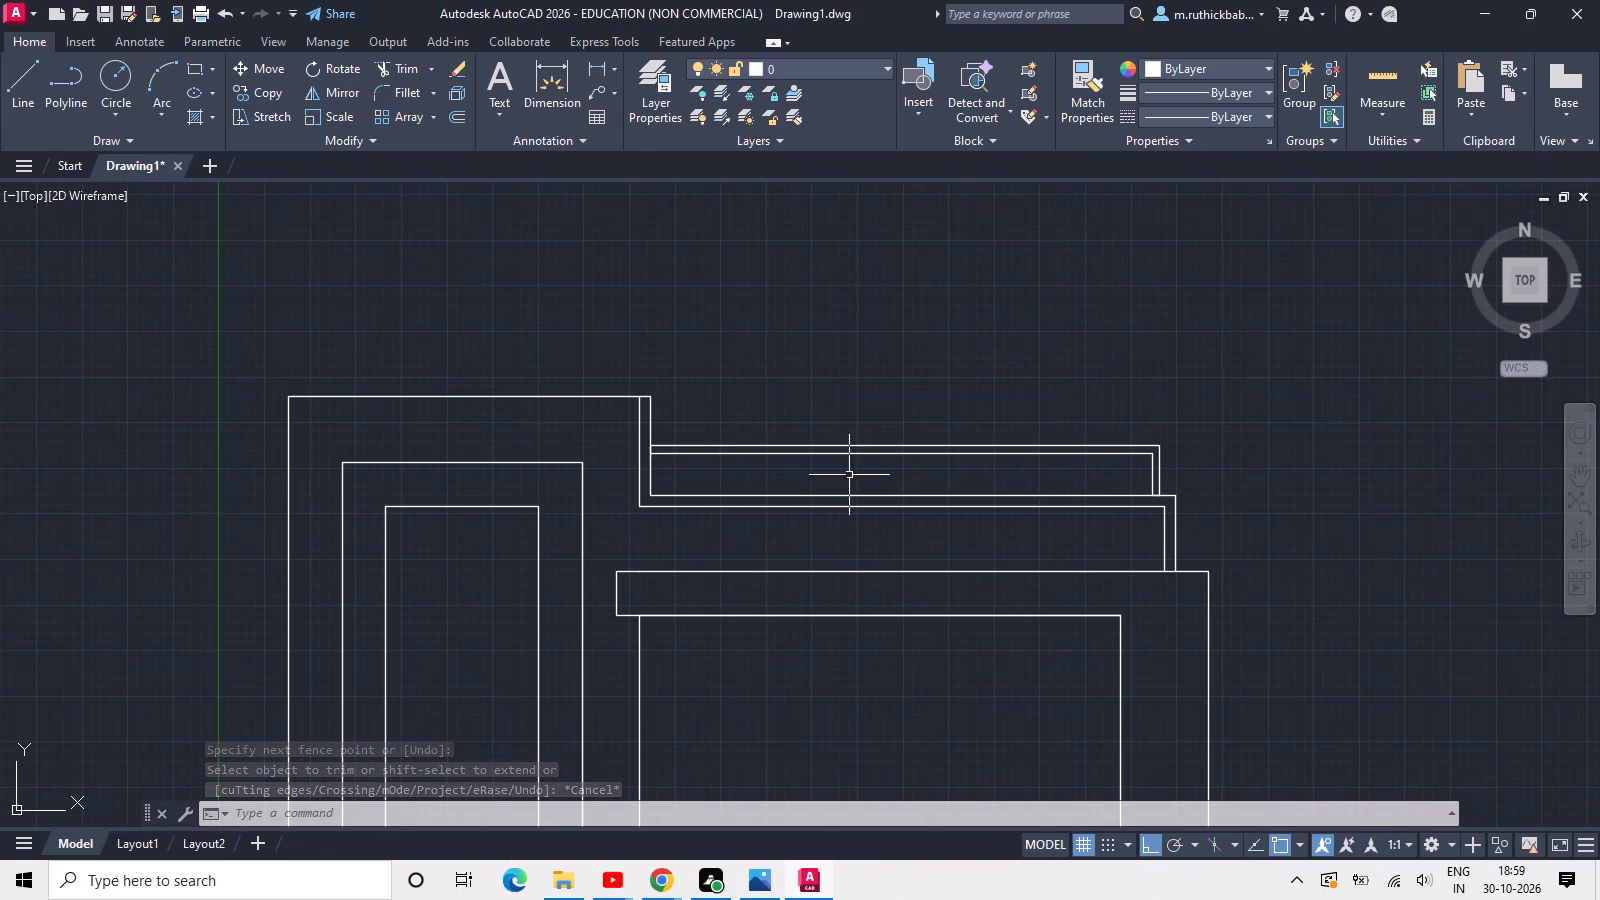
key("l")
key("space")
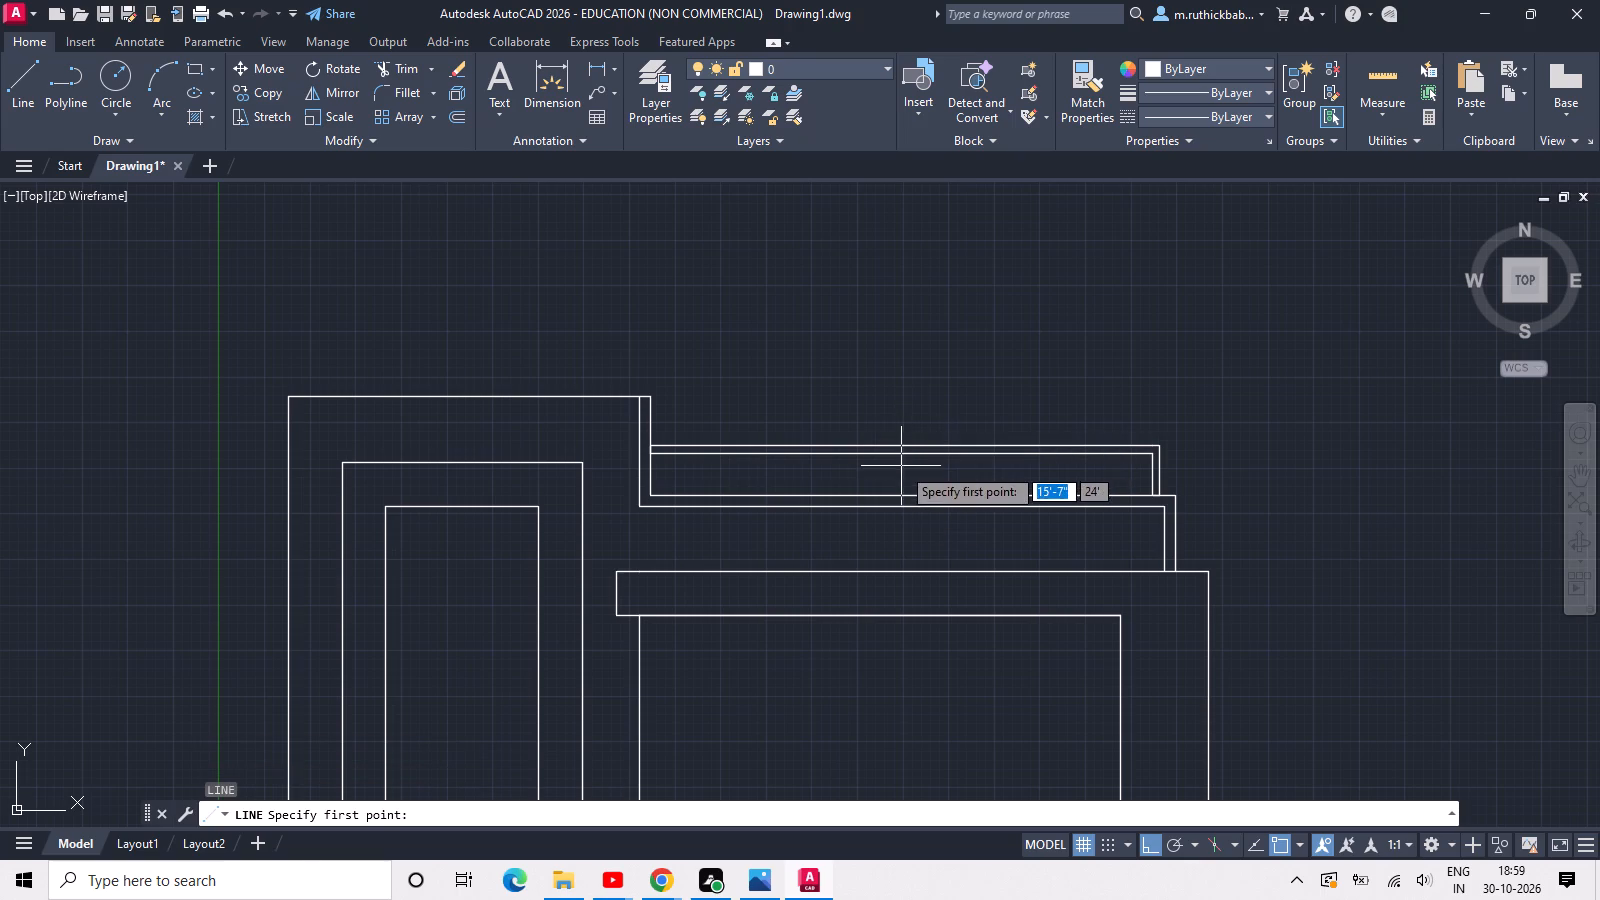
left_click(905, 456)
left_click(906, 491)
scroll(906, 490, "down", 2)
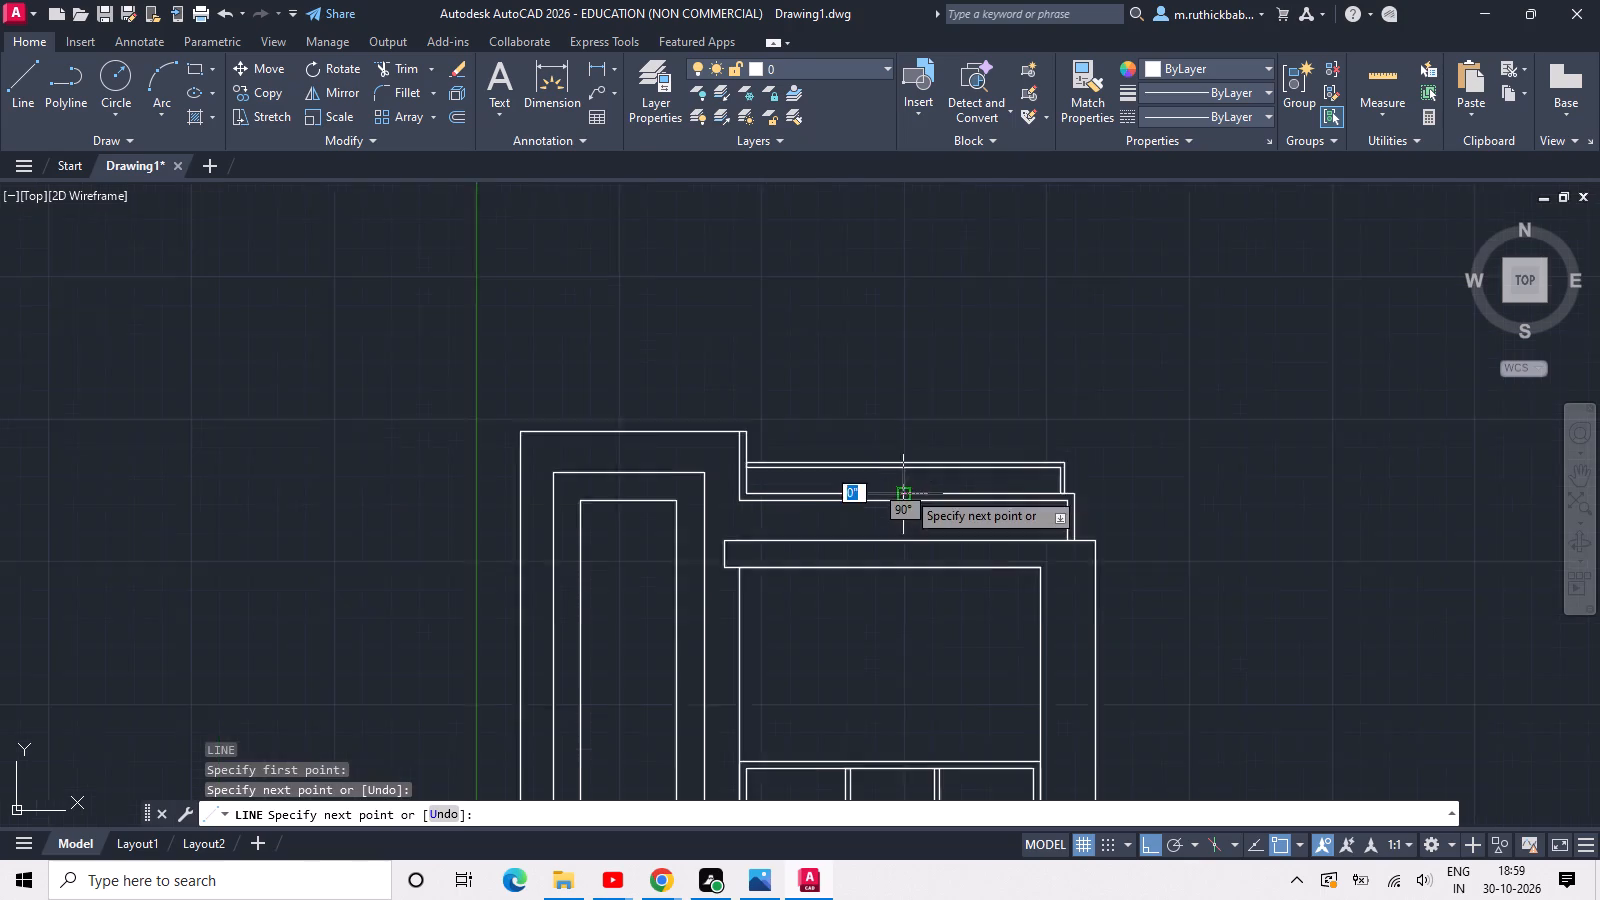
key("Escape")
Draw a post rectangle about 1' wide and 5'-1" high on the baseline, straddling the left strip's left edge.
scroll(883, 524, "up", 2)
middle_click_drag(590, 564, 817, 447)
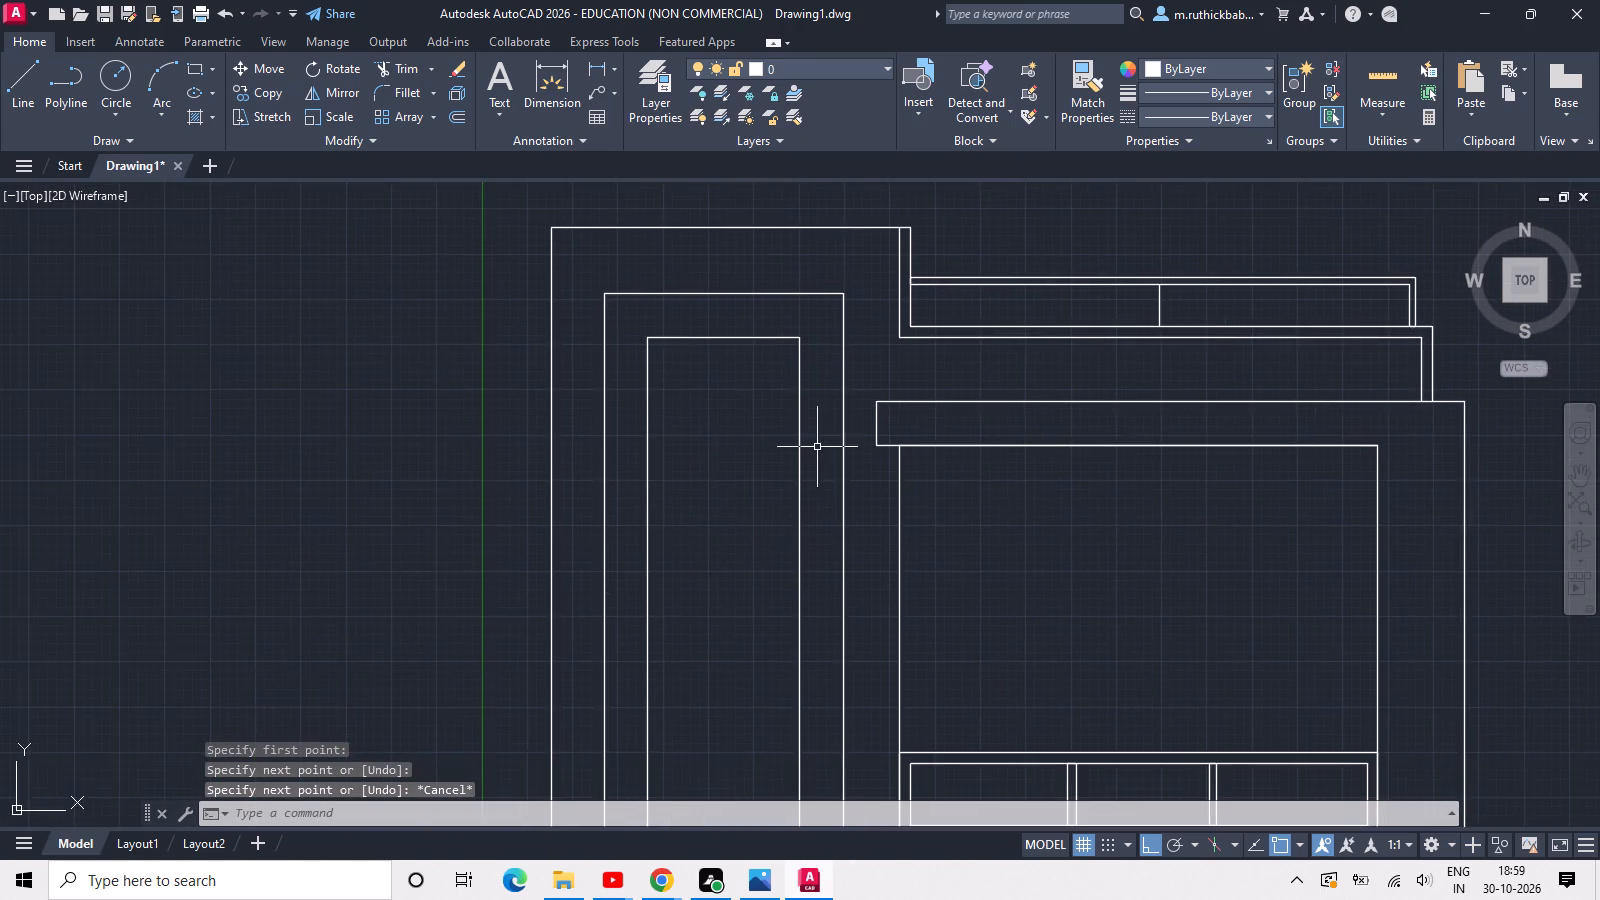
scroll(819, 447, "down", 1)
middle_click_drag(1108, 492, 954, 493)
middle_click_drag(857, 595, 852, 416)
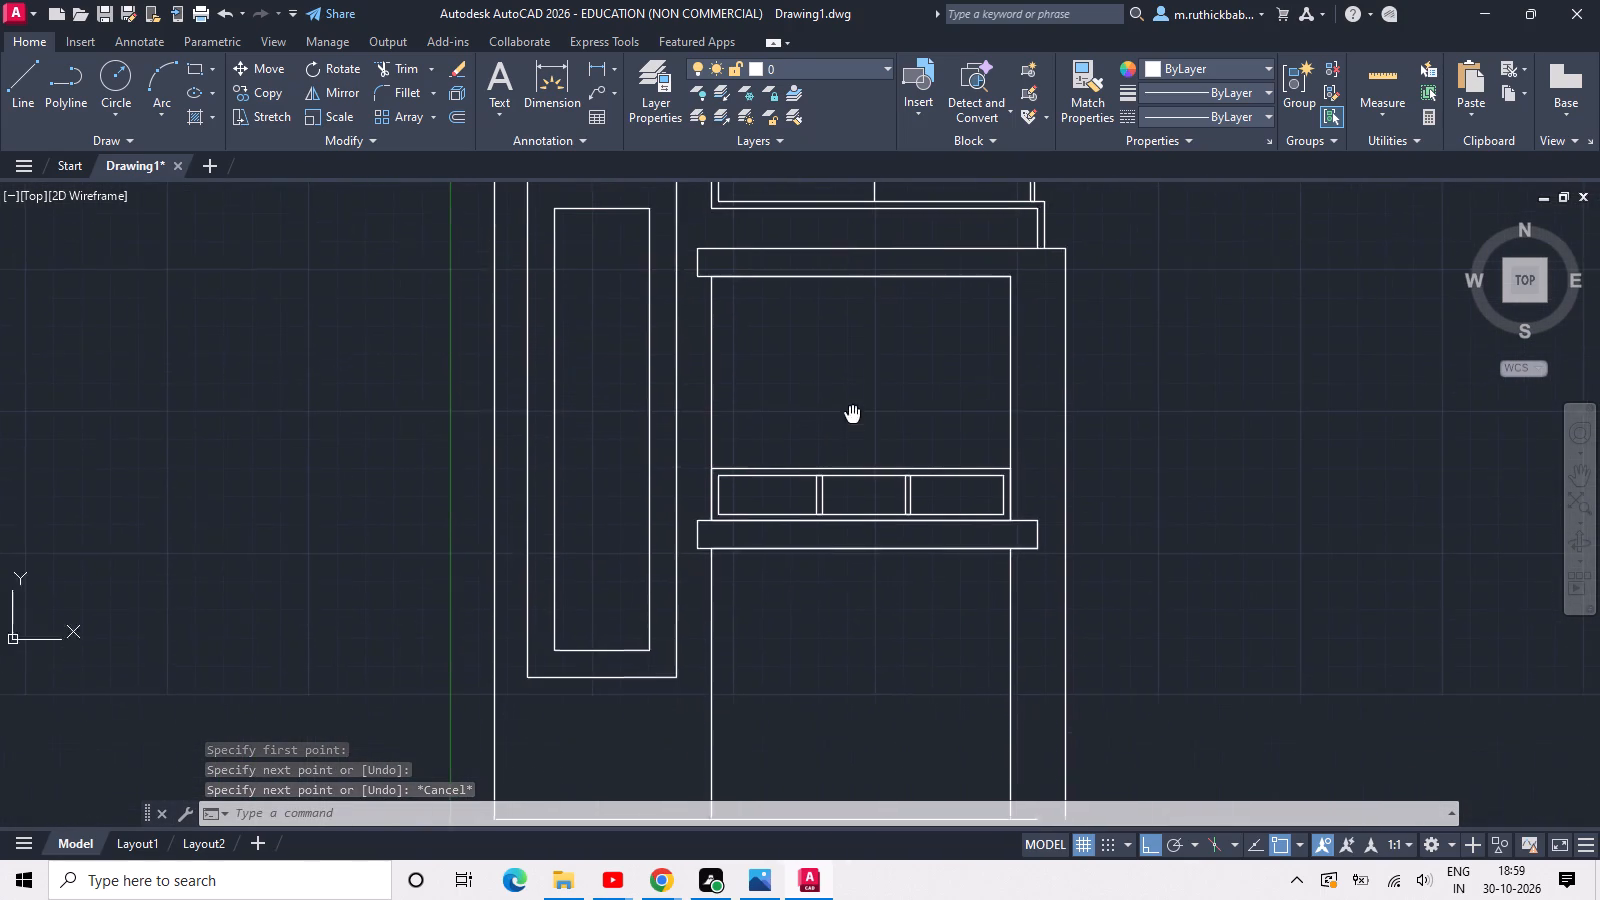
middle_click_drag(877, 599, 867, 471)
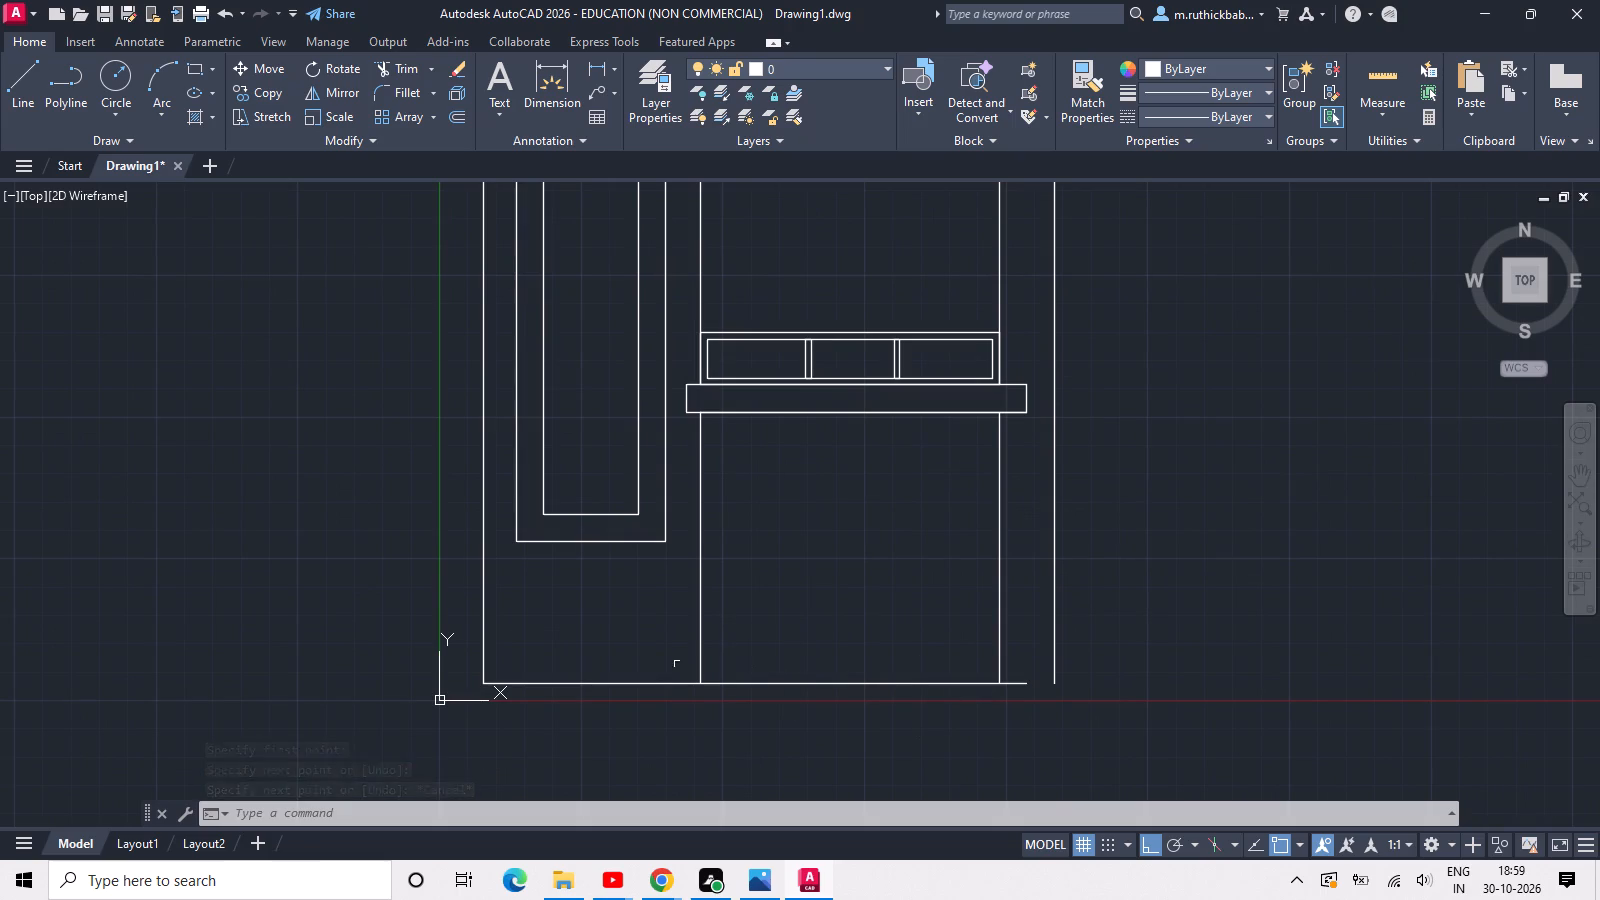
type("rec")
key("space")
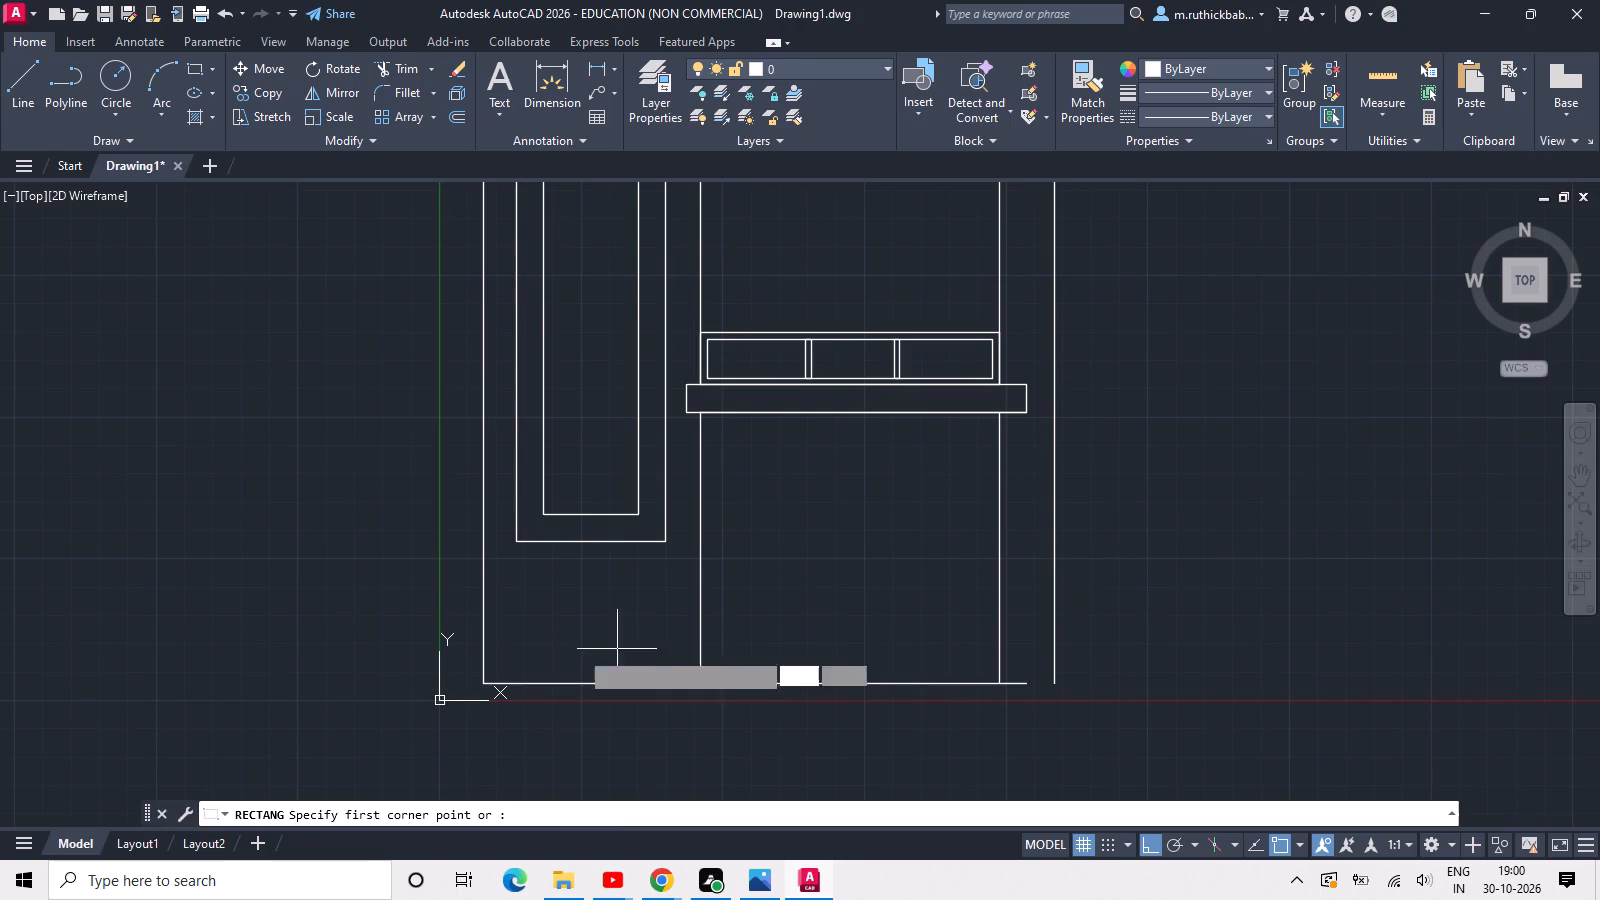
left_click(466, 685)
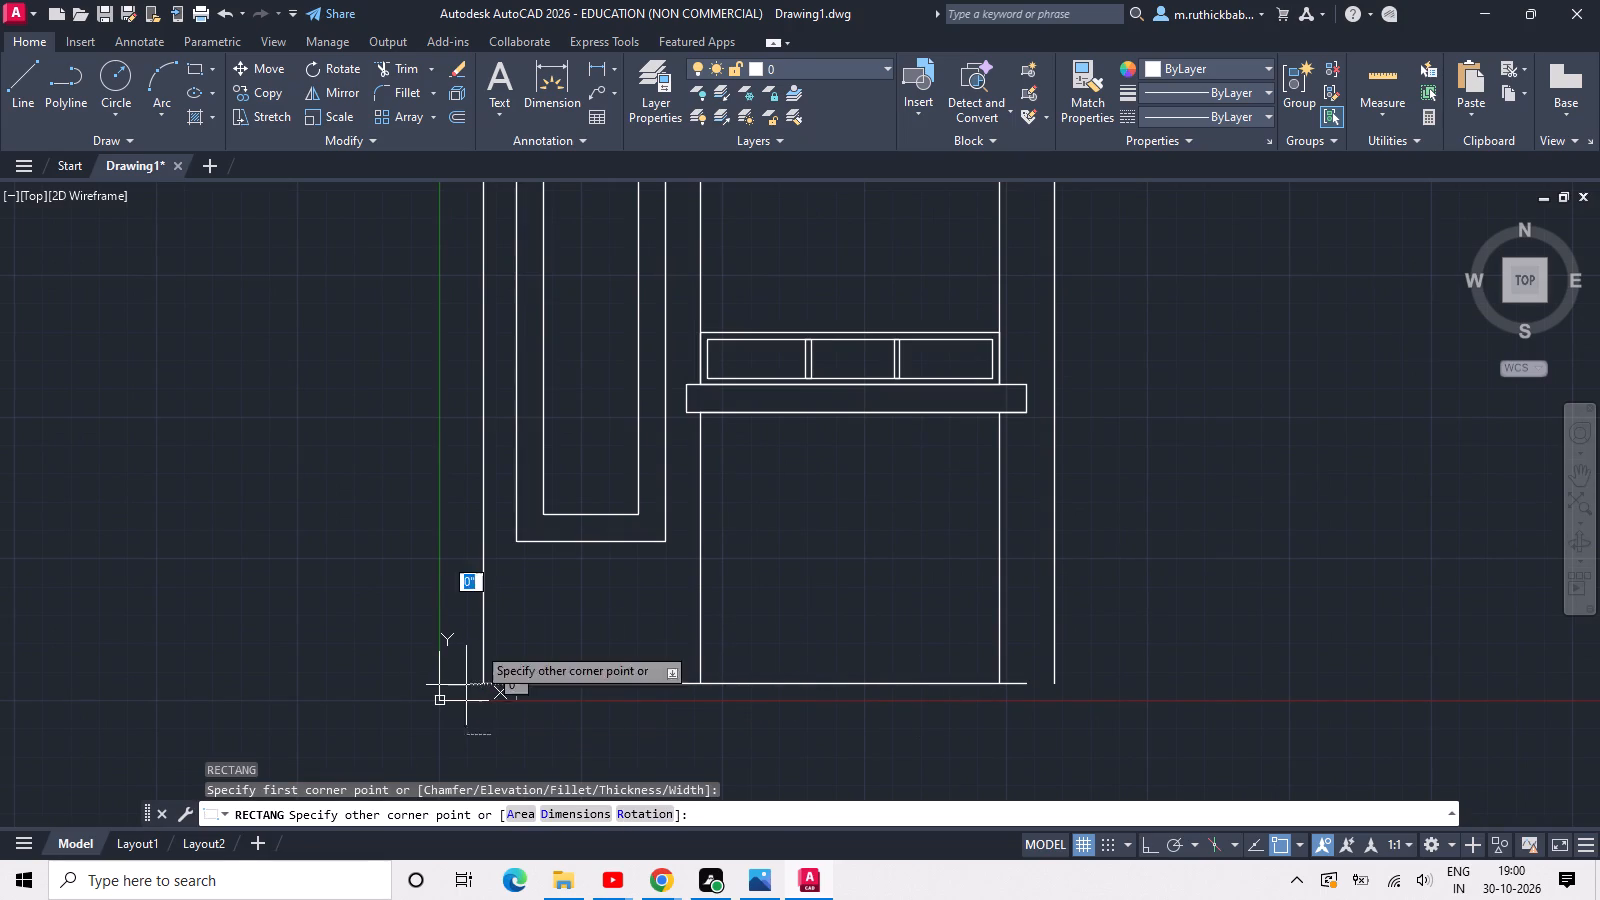
left_click(494, 546)
Trim the left strip's left edge where it passes through the post rectangle.
scroll(495, 578, "up", 2)
type("tr")
key("space")
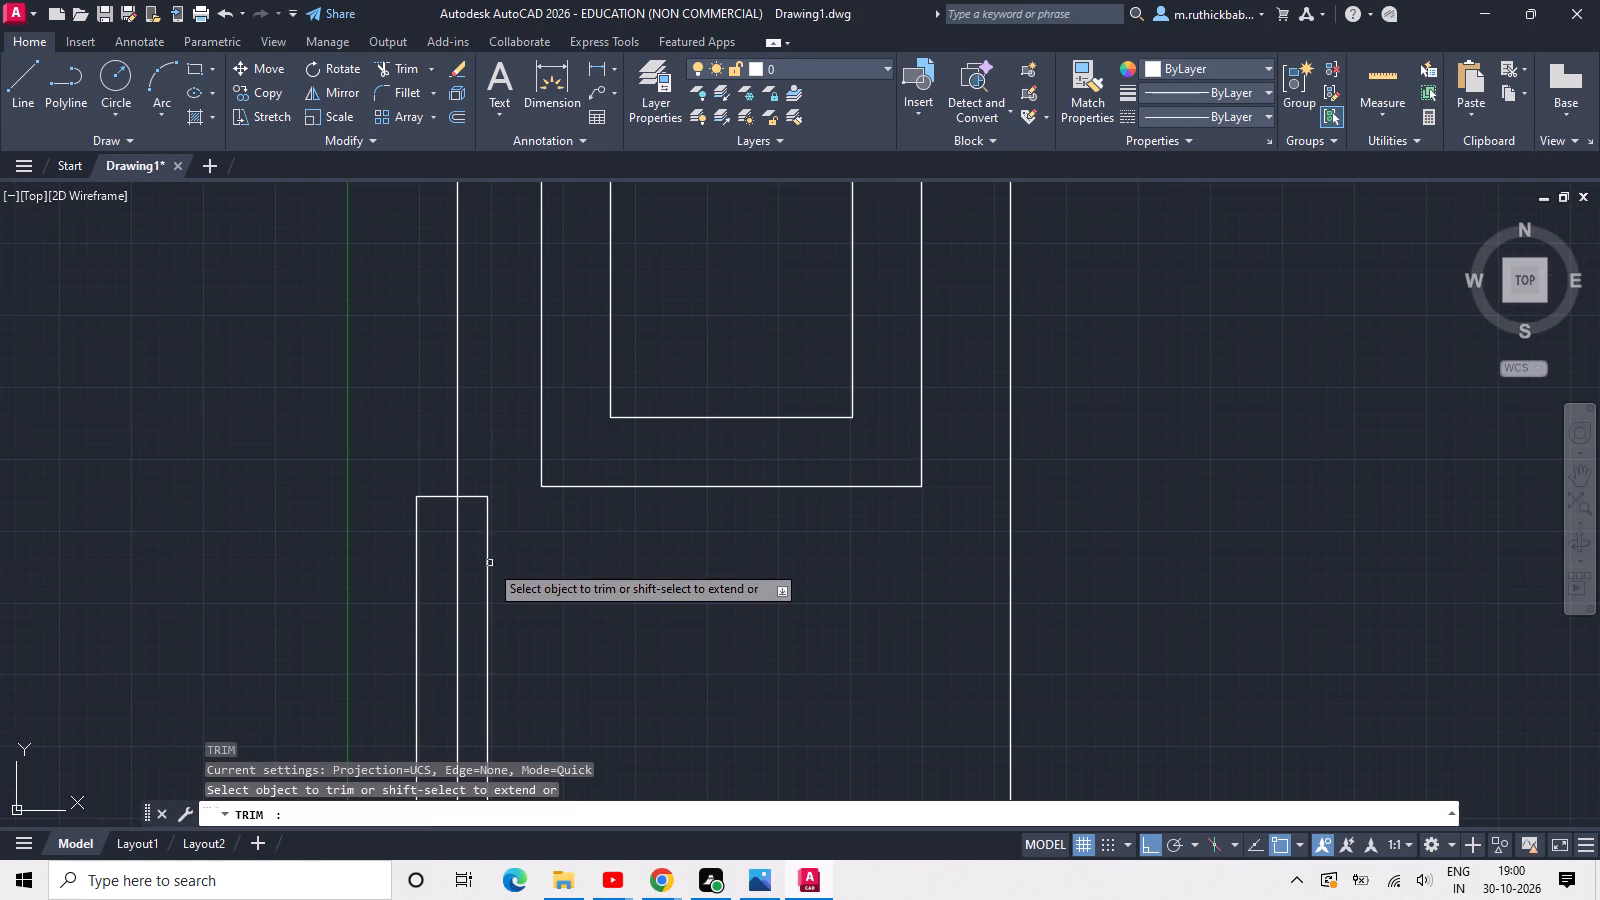
left_click(478, 569)
left_click(451, 545)
key("Escape")
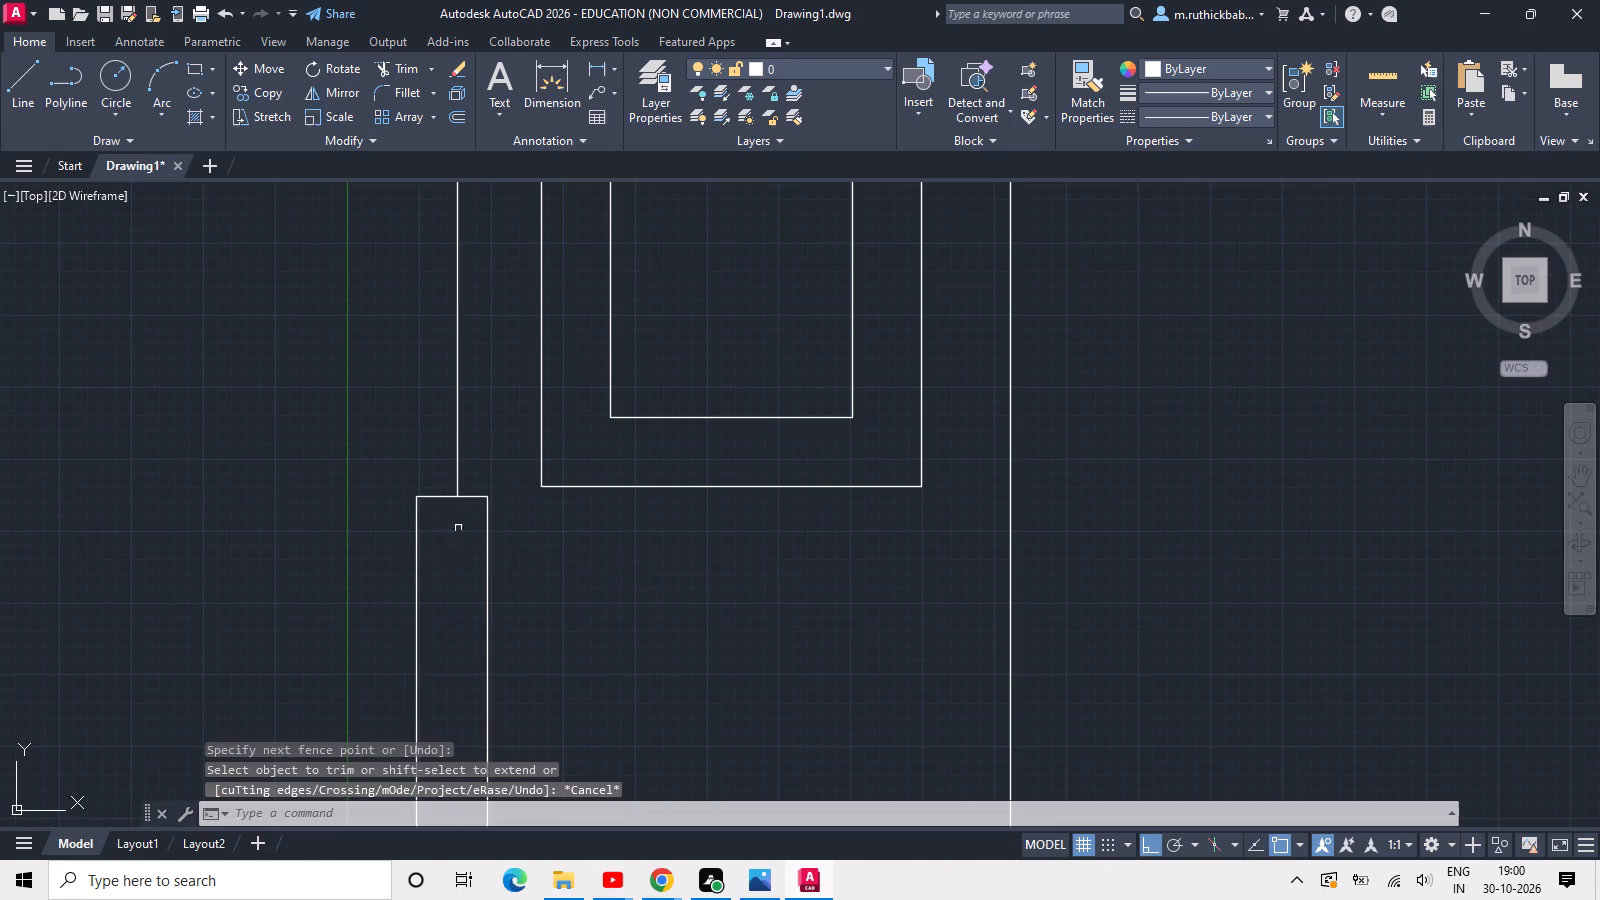
Draw a cap rectangle about 1'-5" wide and 2" high across the post's top, overhanging both sides.
middle_click_drag(458, 524, 524, 594)
scroll(506, 583, "up", 2)
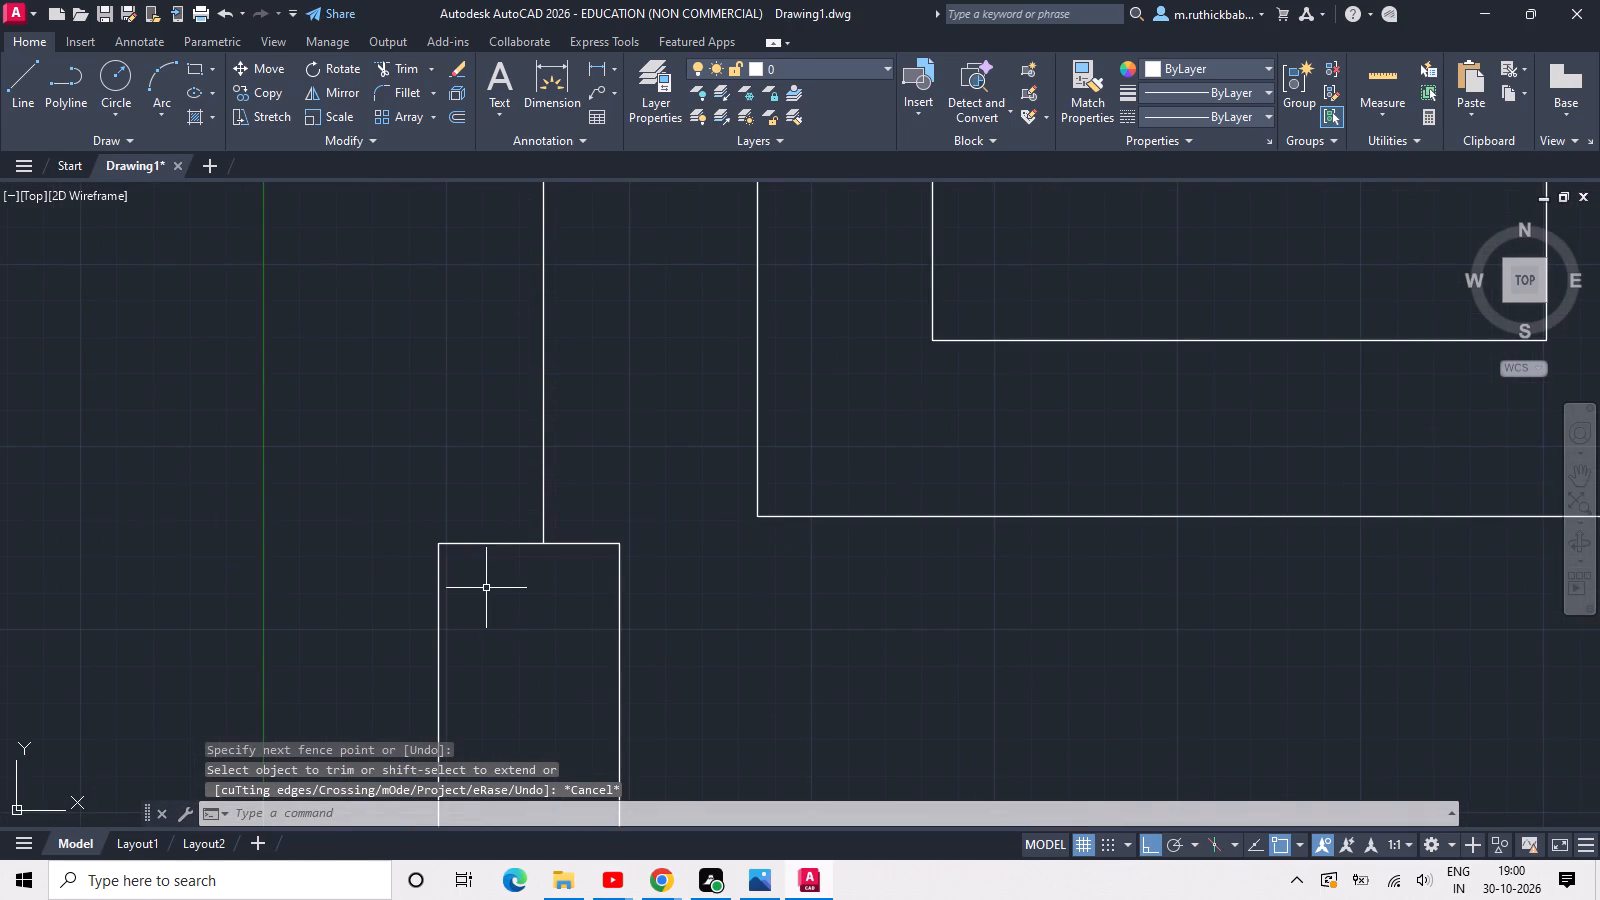
type("rec")
key("space")
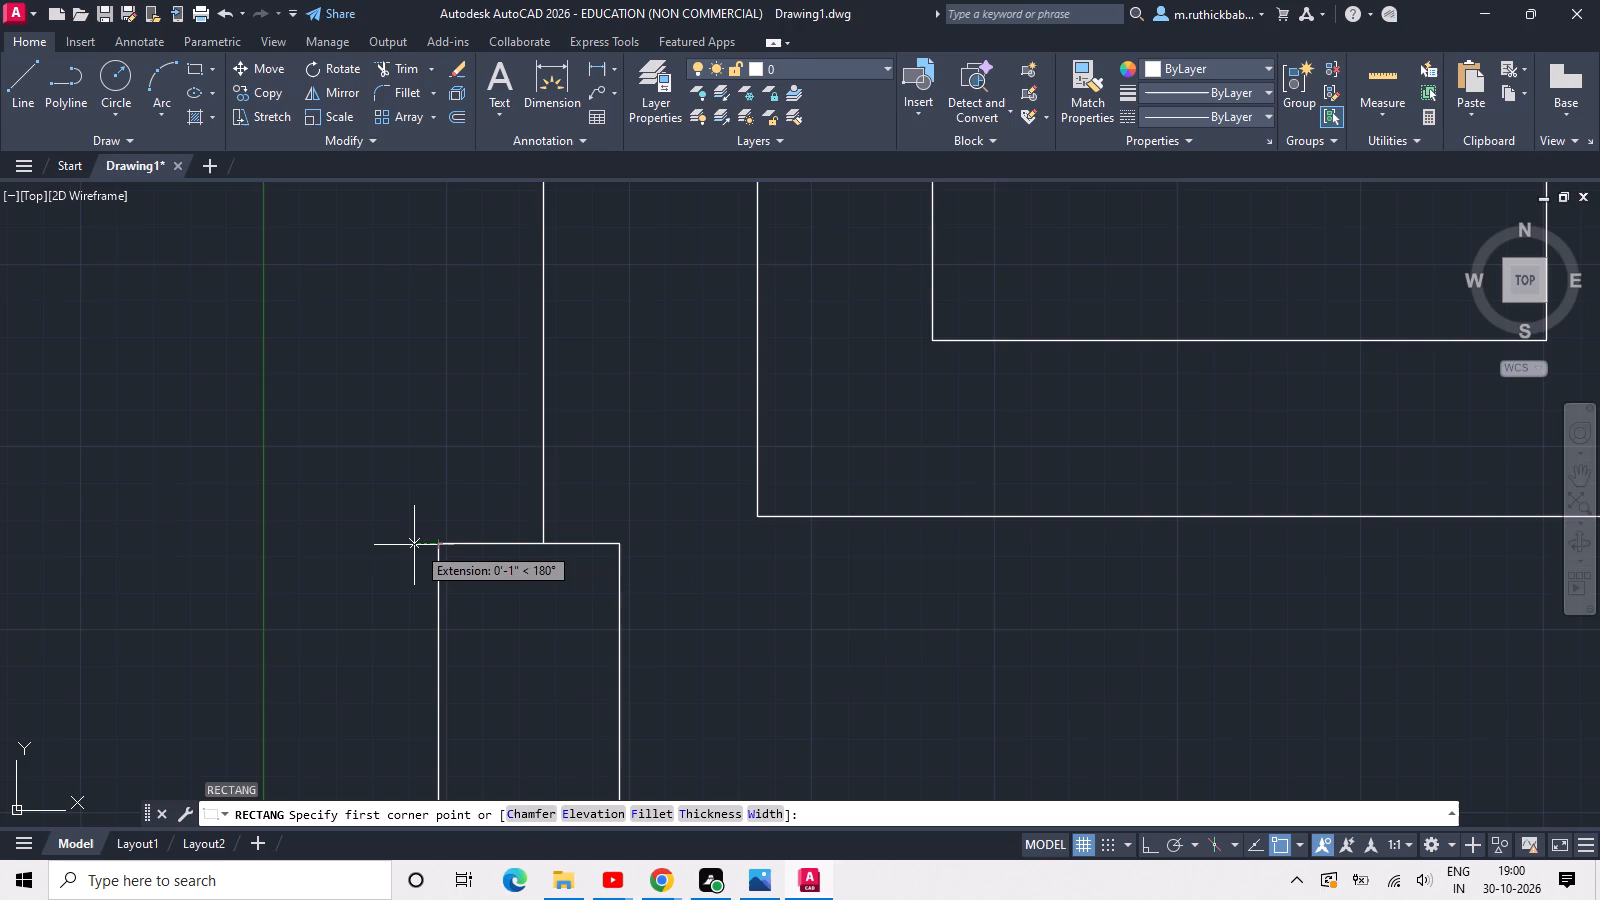
left_click(408, 546)
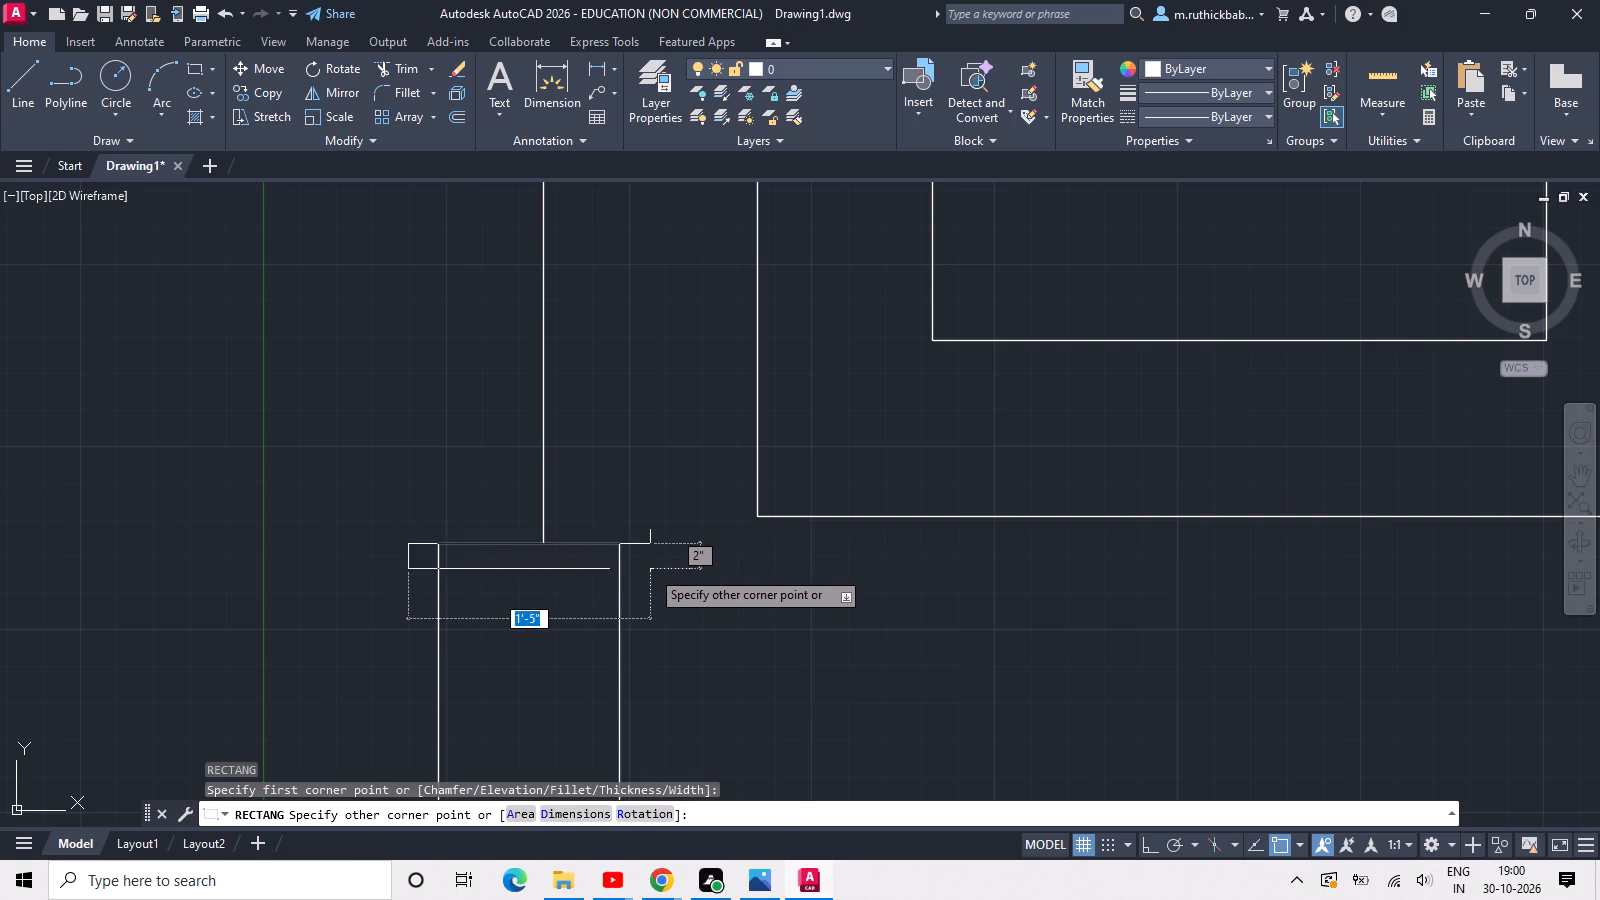
left_click(649, 576)
Trim the post's side lines that lie inside the cap rectangle.
scroll(609, 579, "up", 1)
key("Escape")
type("tr")
key("space")
left_click_drag(635, 547, 619, 547)
left_click(323, 552)
scroll(403, 511, "down", 2)
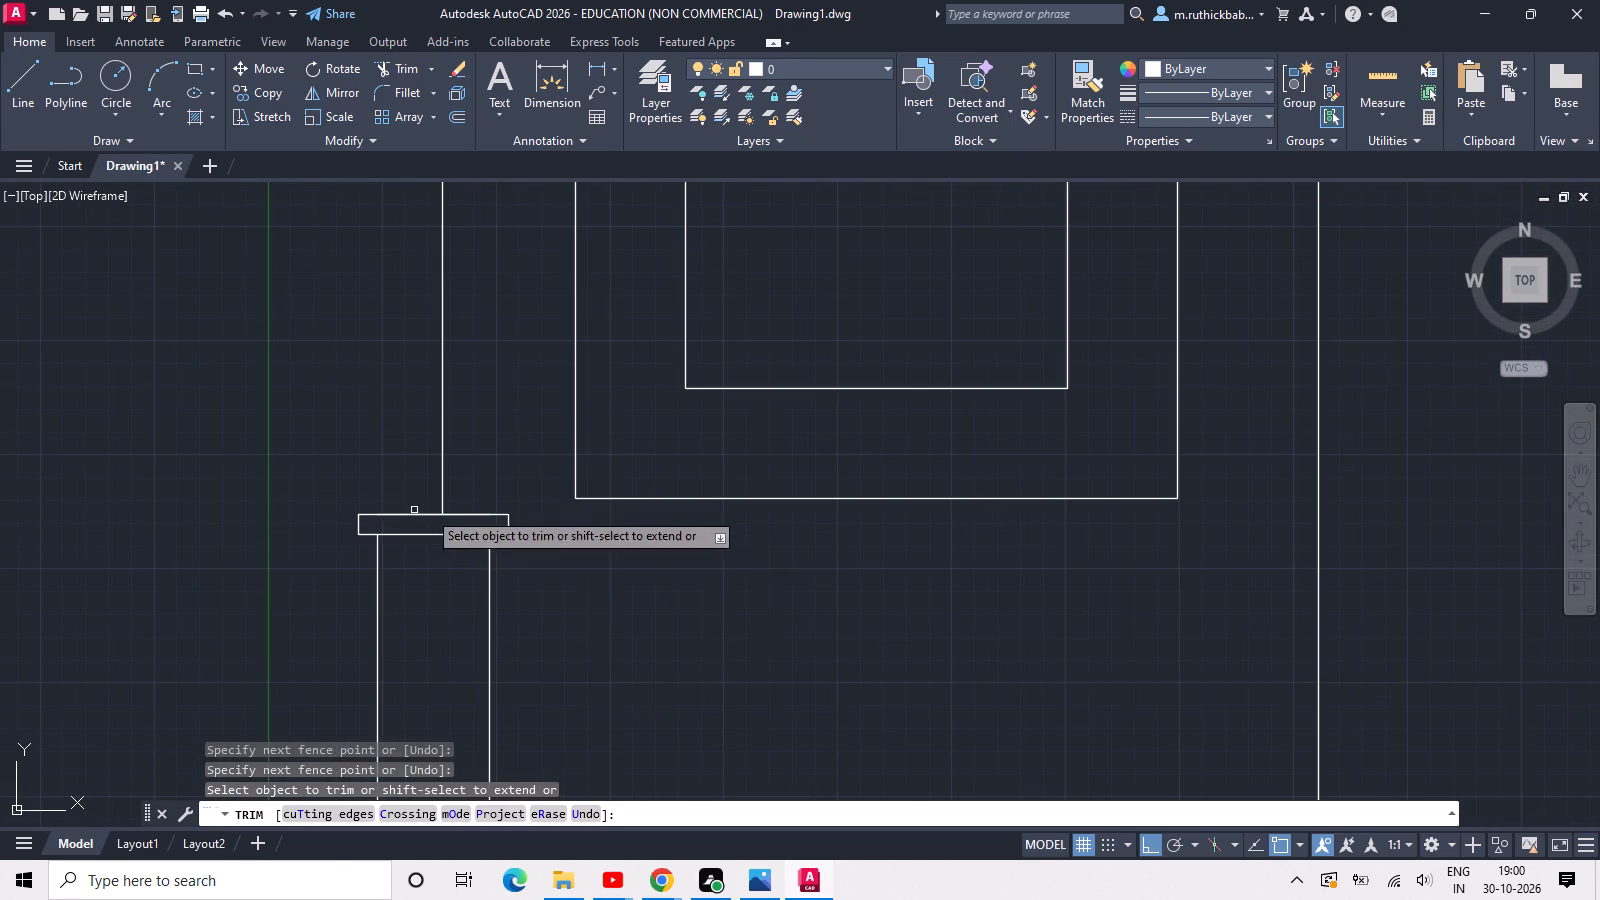
key("grave")
middle_click_drag(482, 582, 507, 461)
key("Escape")
key("Escape")
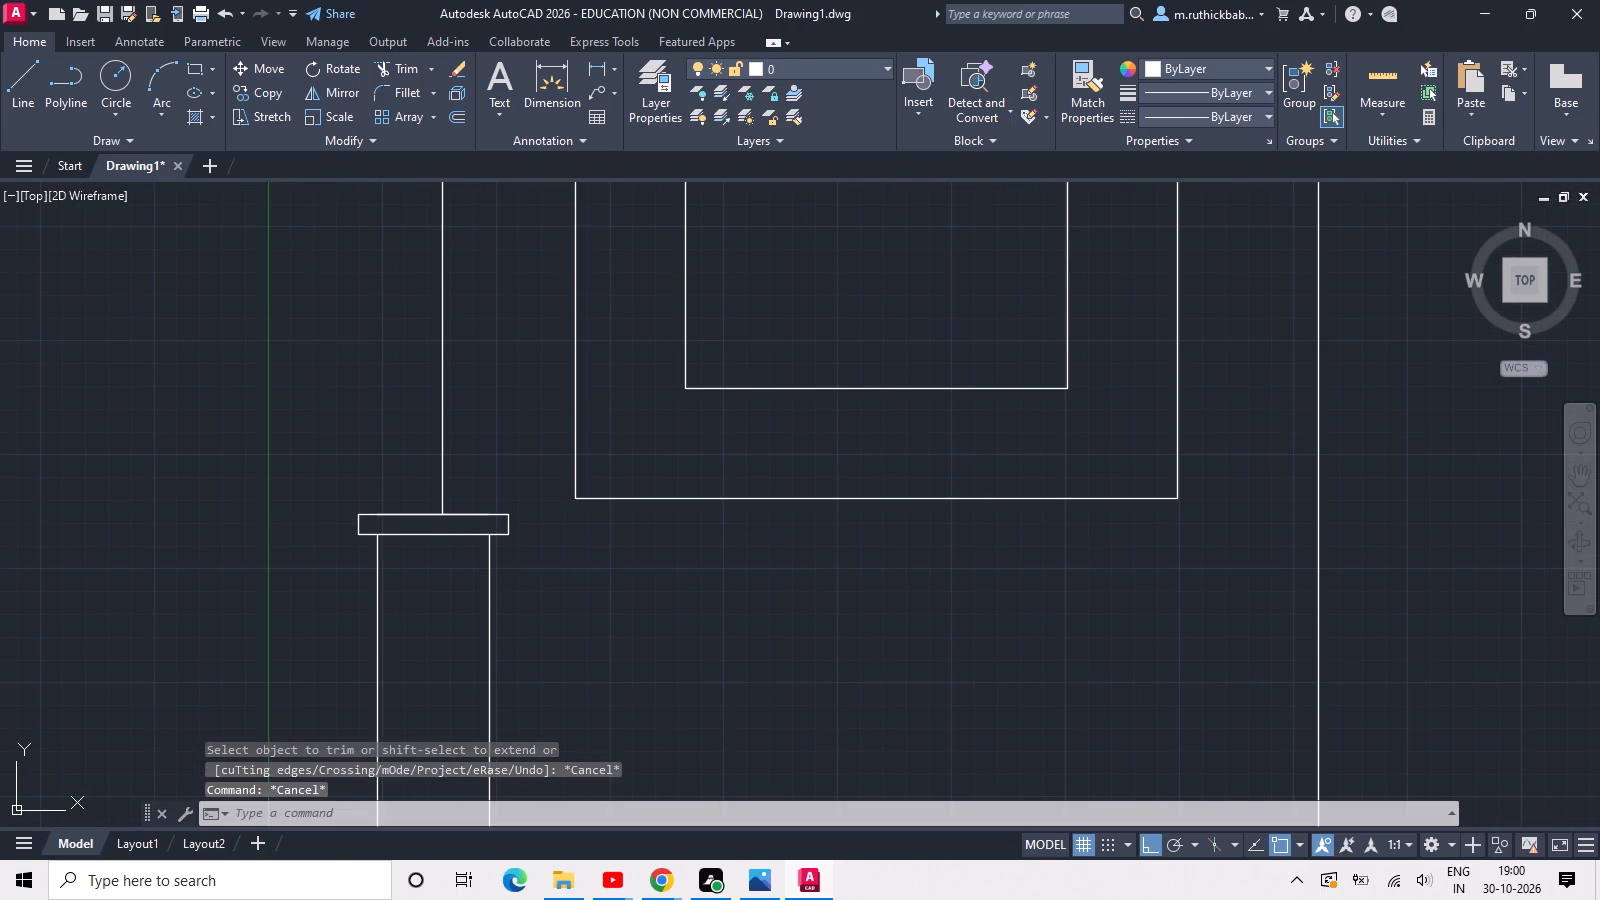
Draw a rectangle about 7' wide from the post's right side down to the baseline, beneath the nested rectangles.
middle_click_drag(564, 557, 559, 452)
scroll(564, 486, "down", 1)
scroll(650, 589, "down", 1)
type("rec")
key("space")
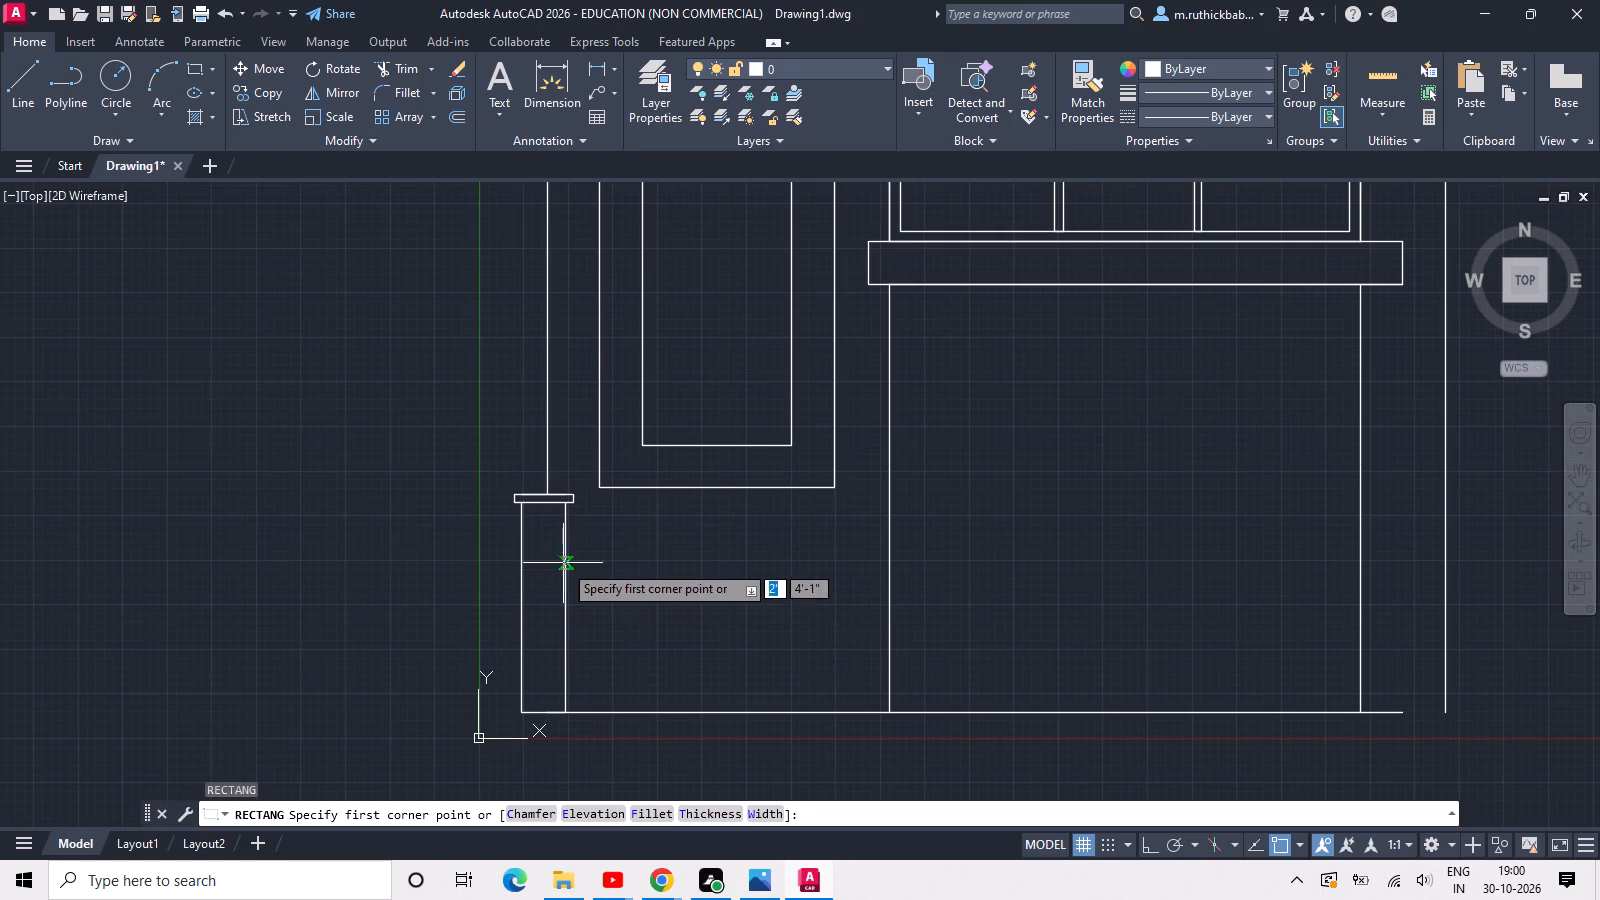
left_click(563, 563)
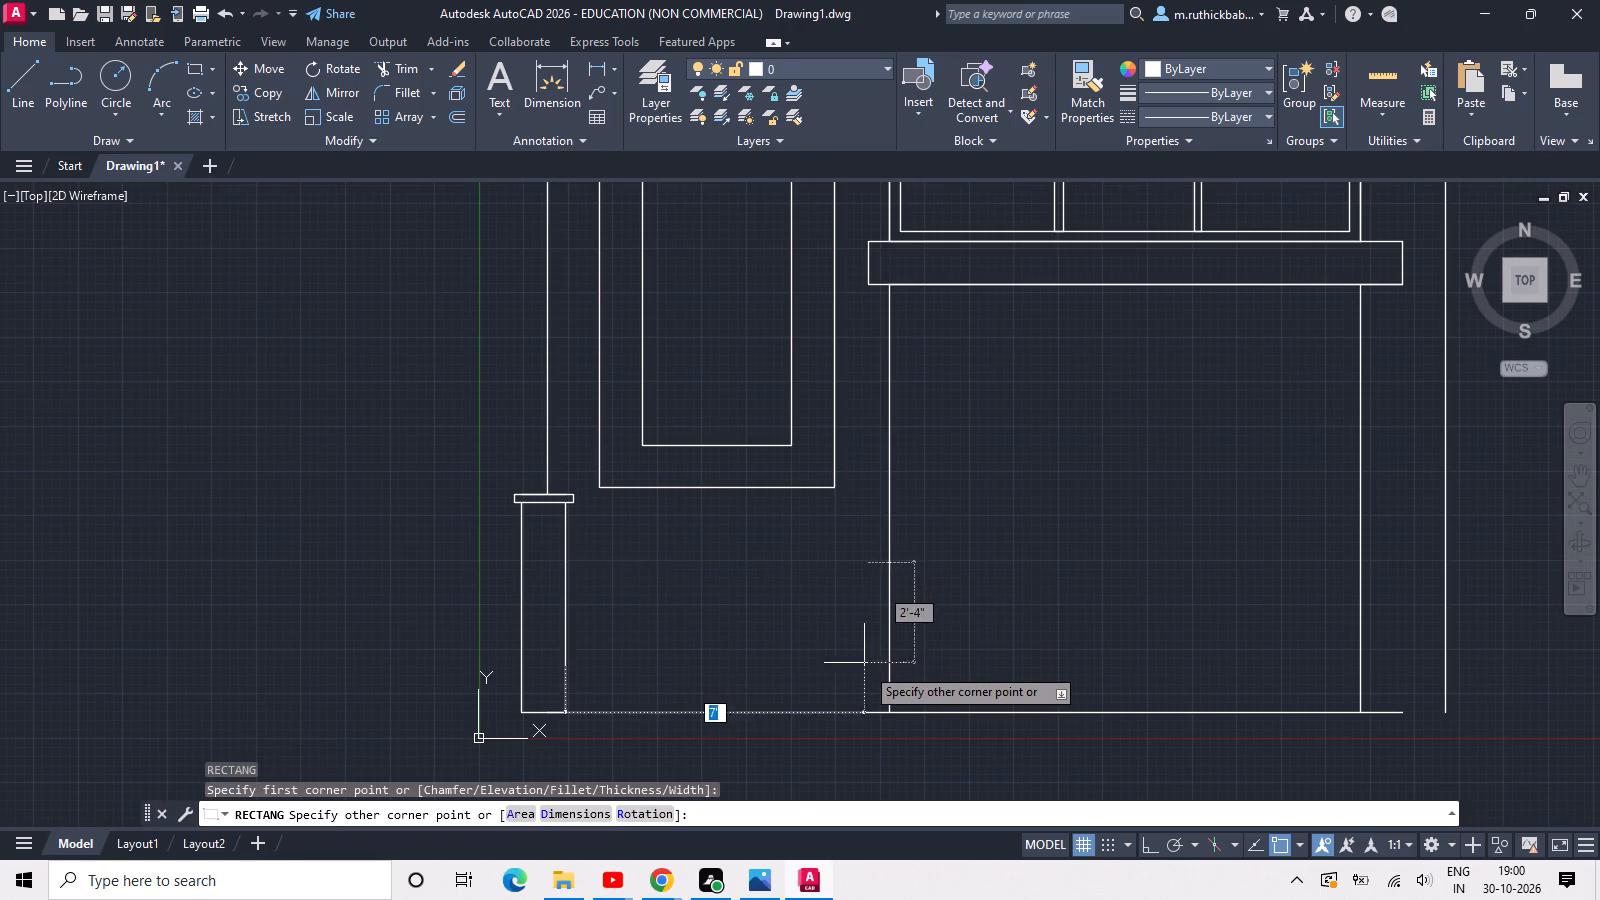
left_click(866, 716)
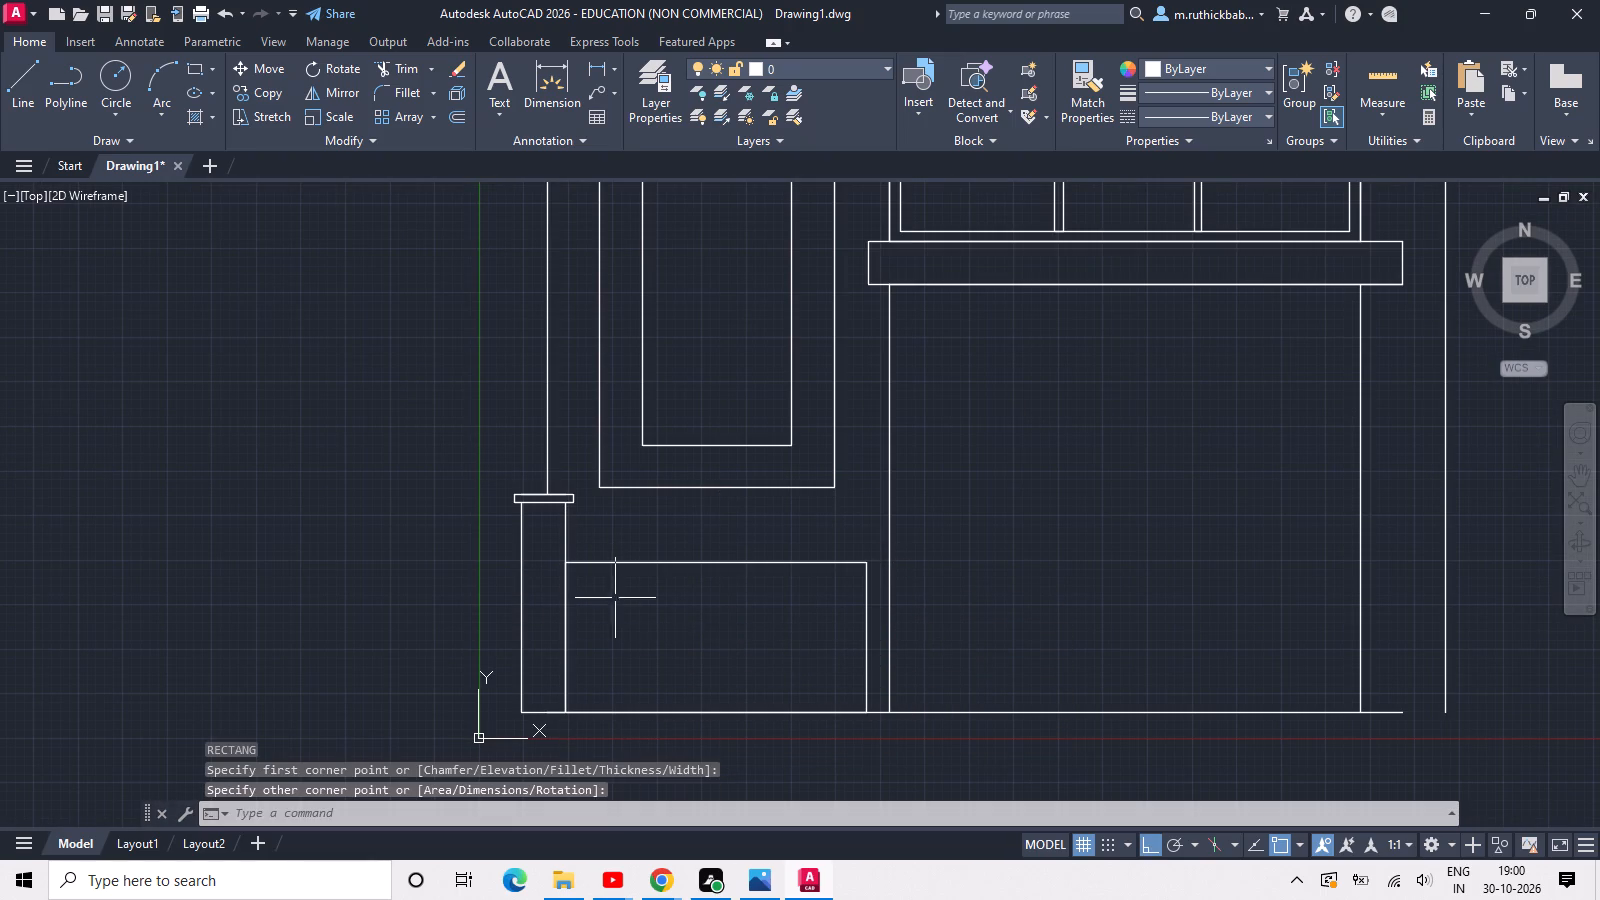
Draw a thin band rectangle along the top of the low rectangle, spanning its full width from the post's right side.
scroll(585, 565, "up", 2)
key("space")
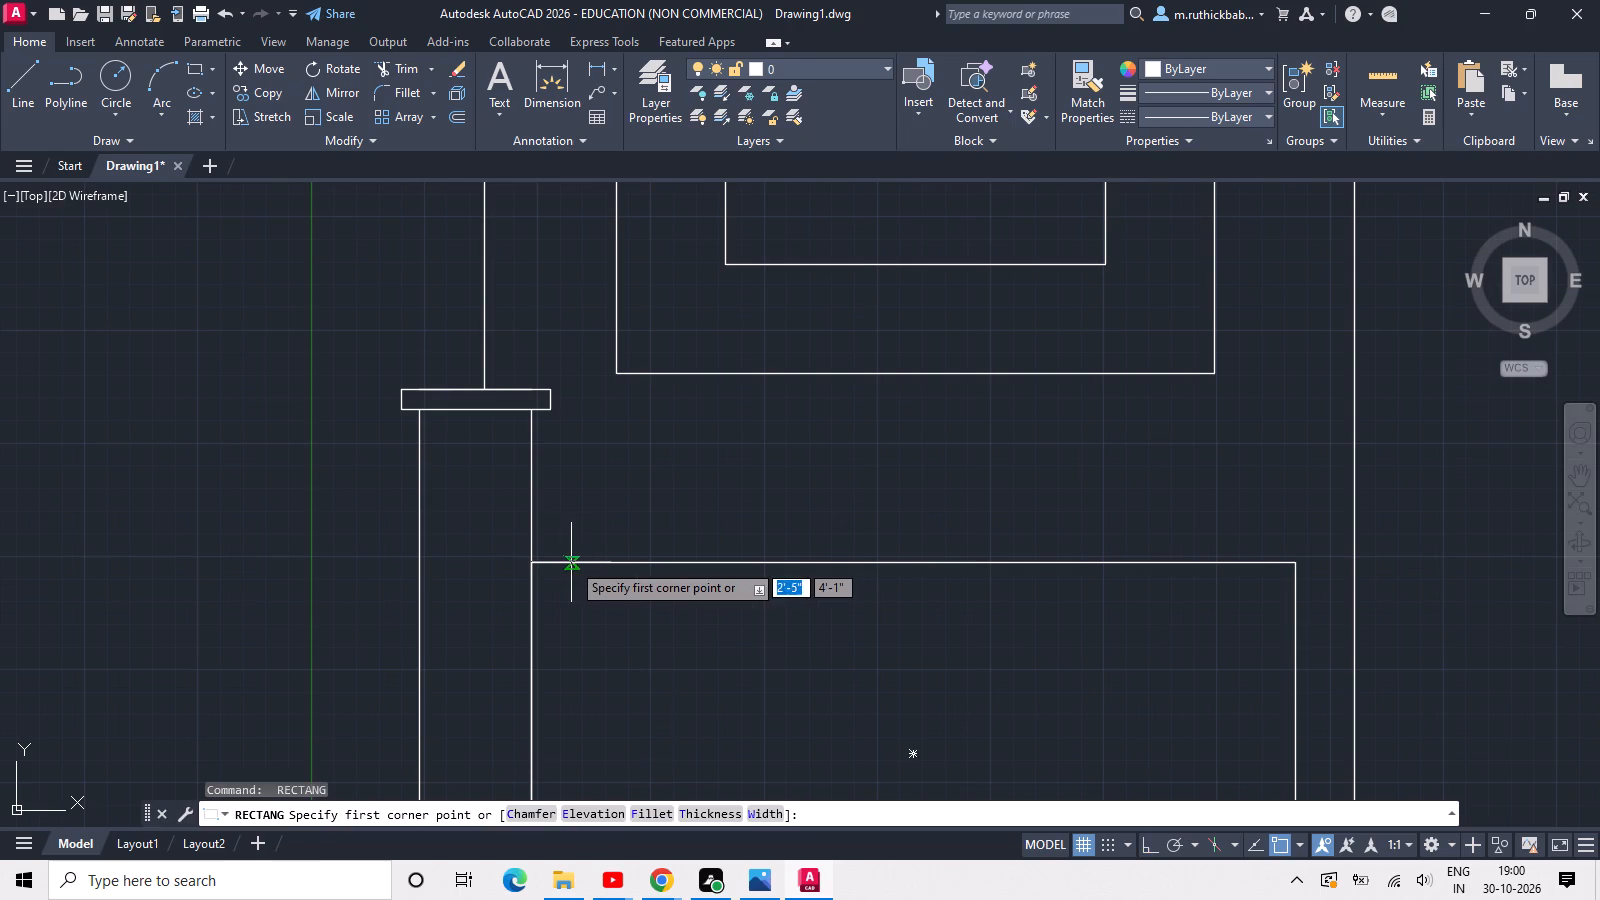
left_click(529, 566)
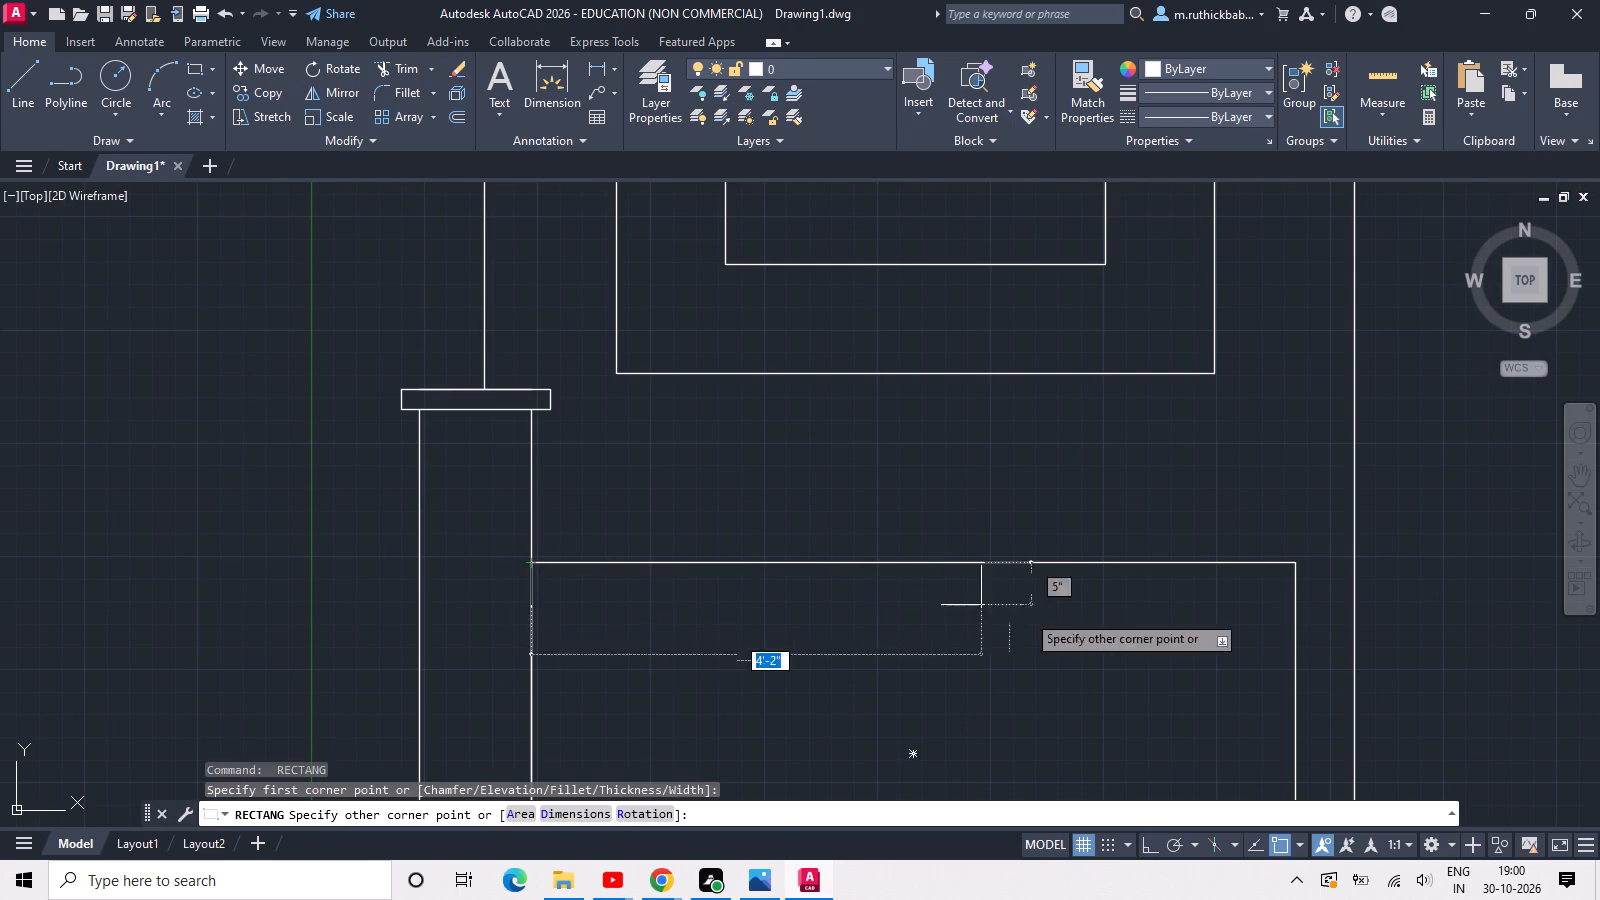
left_click(1295, 584)
Copy the post and its cap from the post's bottom-left corner to the low rectangle's bottom-right corner.
scroll(1304, 581, "down", 2)
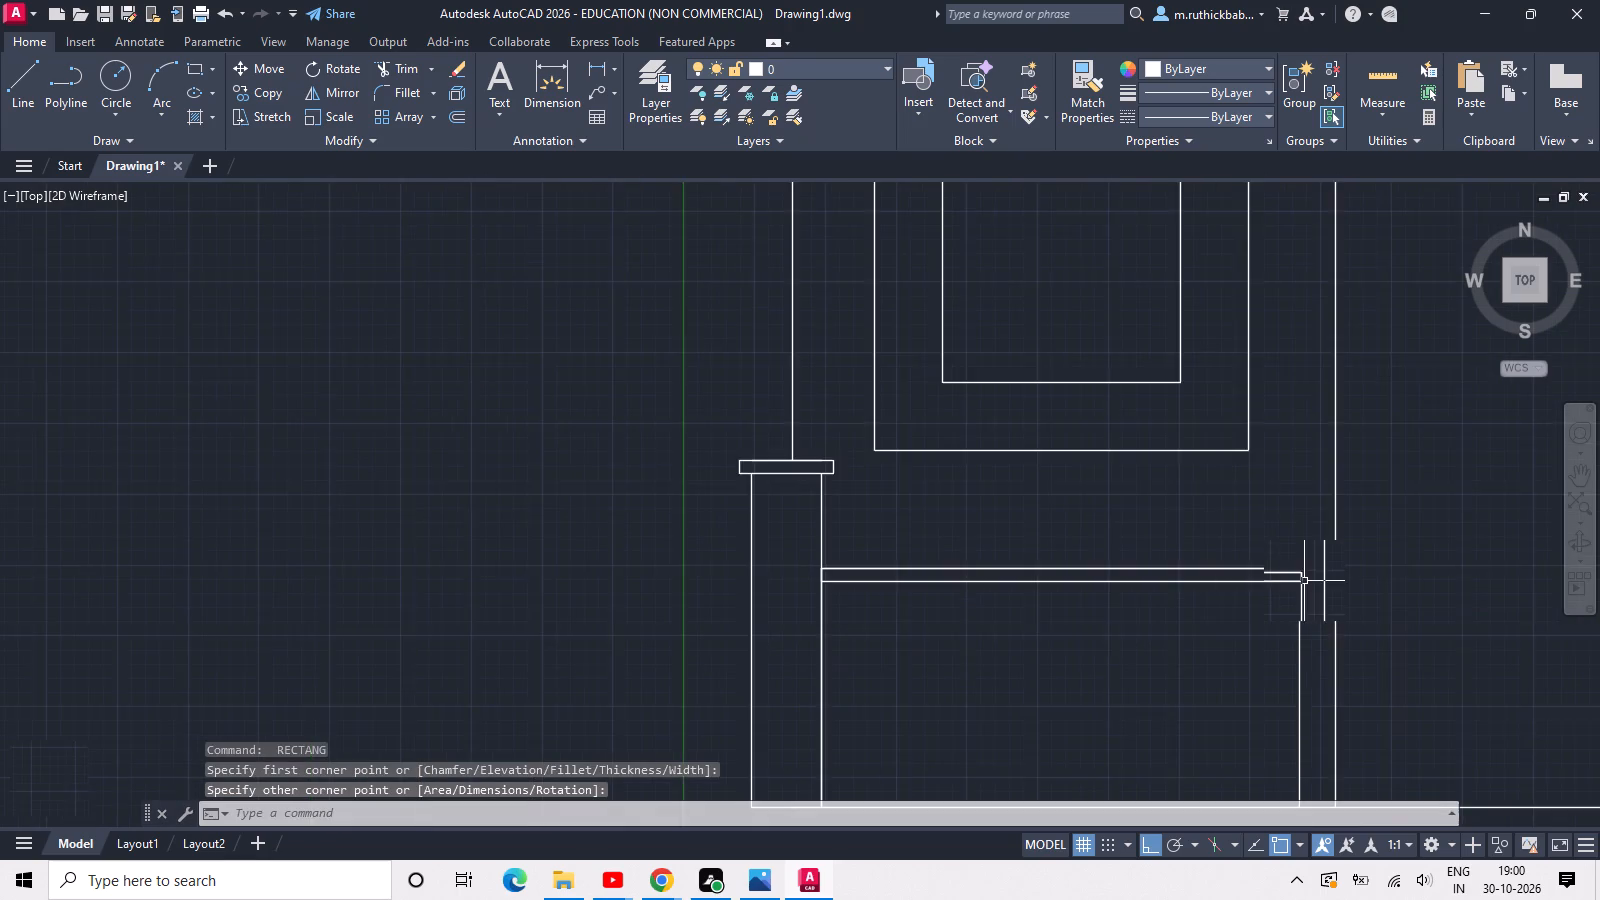
middle_click_drag(1304, 581, 1100, 519)
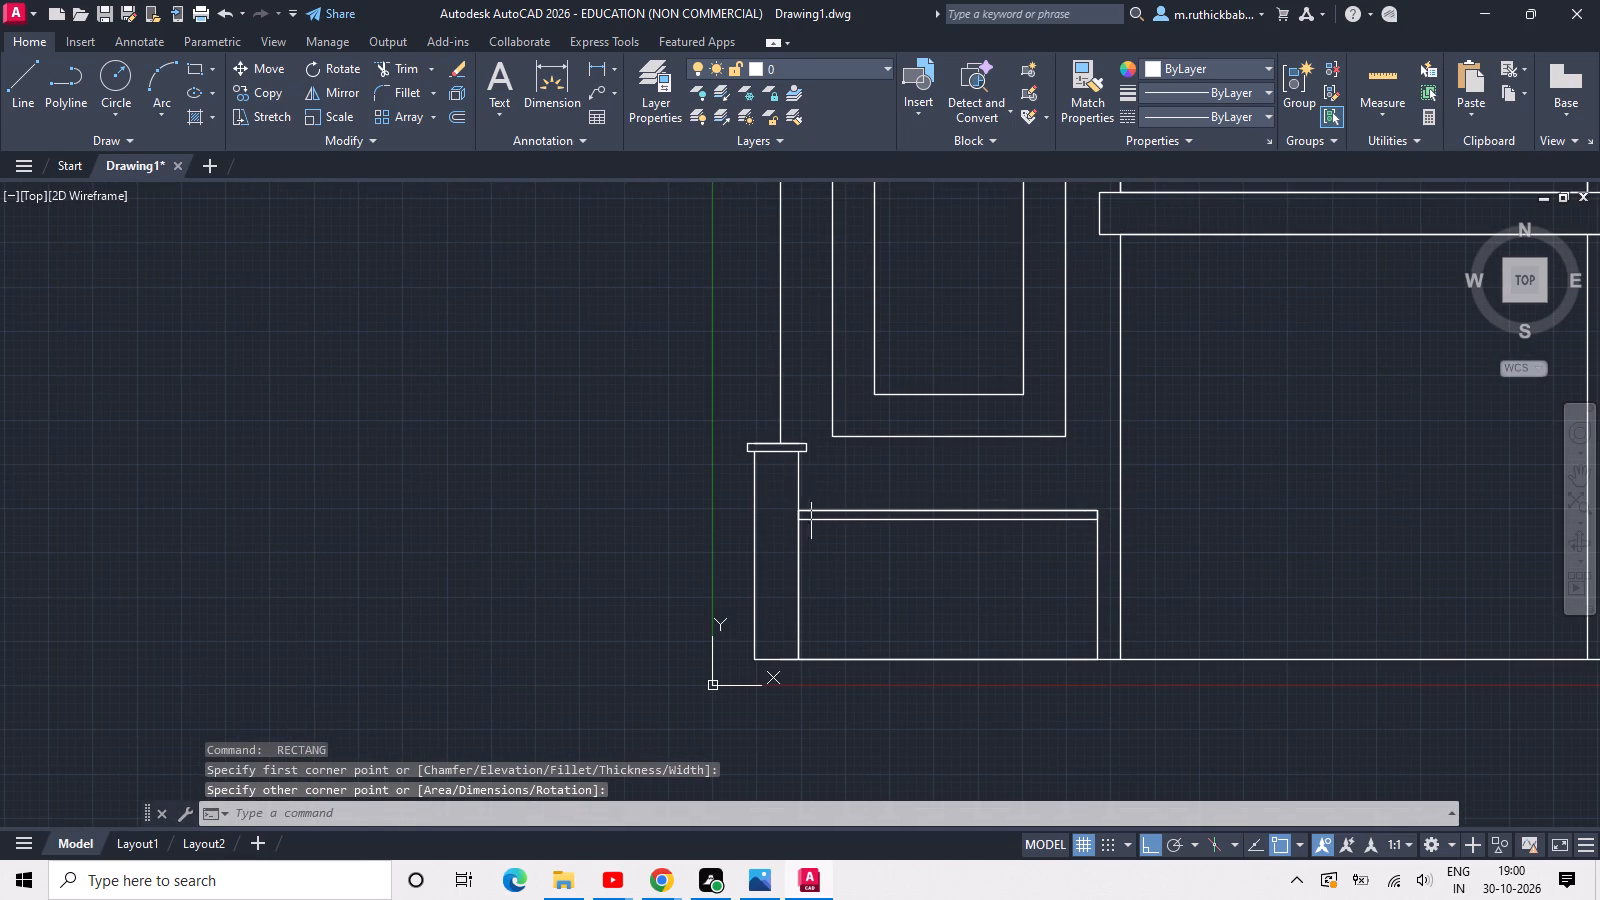
left_click(811, 491)
left_click(795, 441)
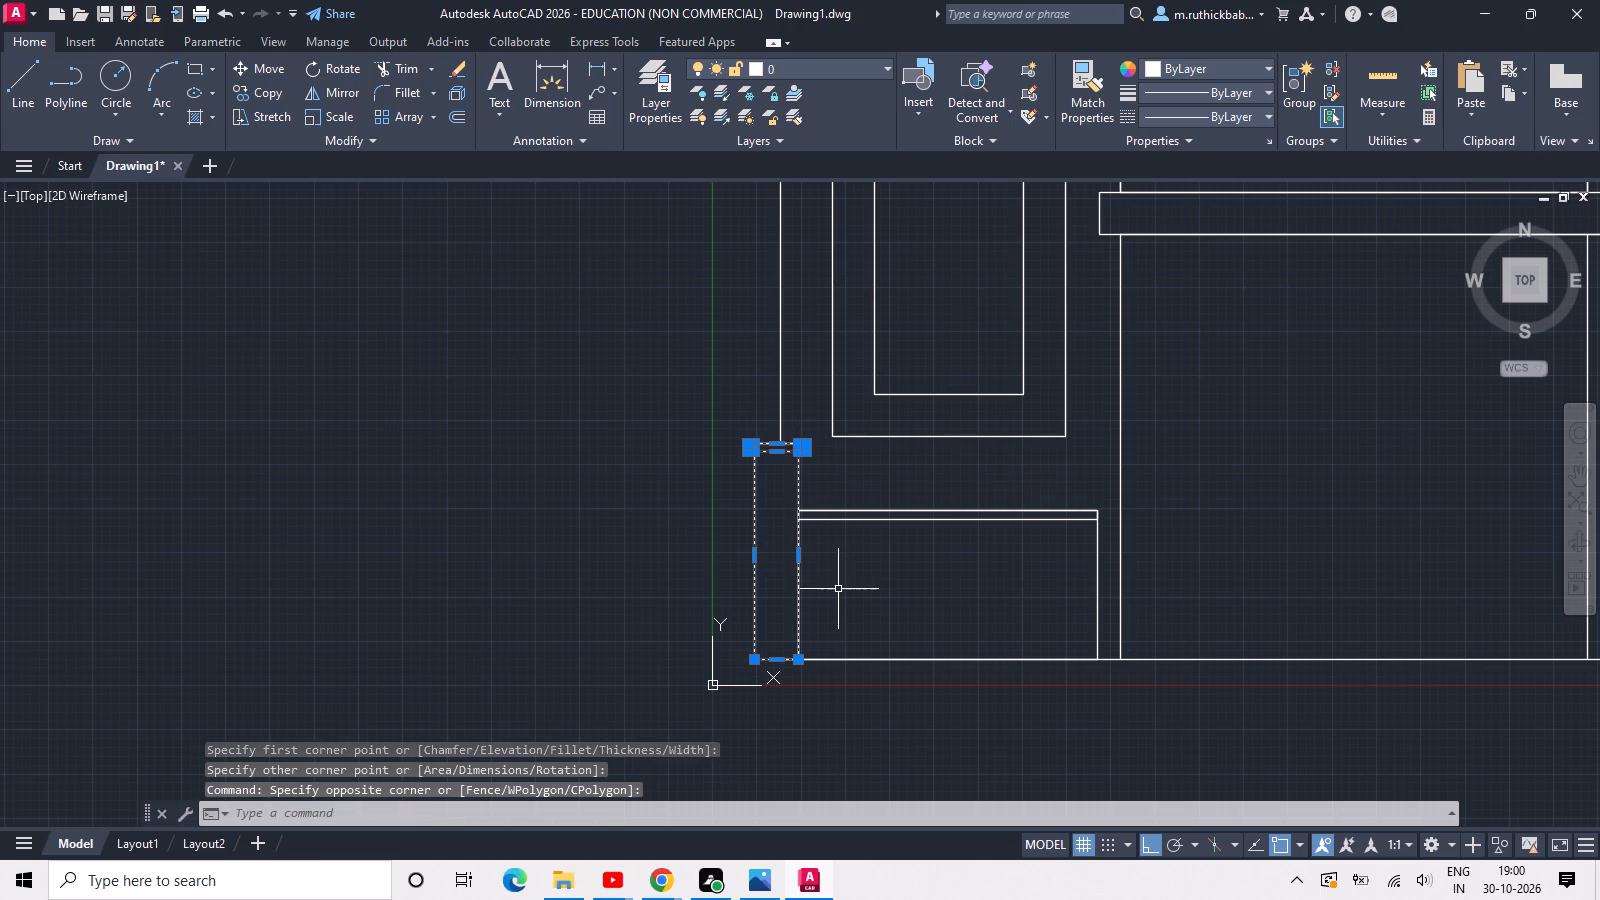
type("co")
key("space")
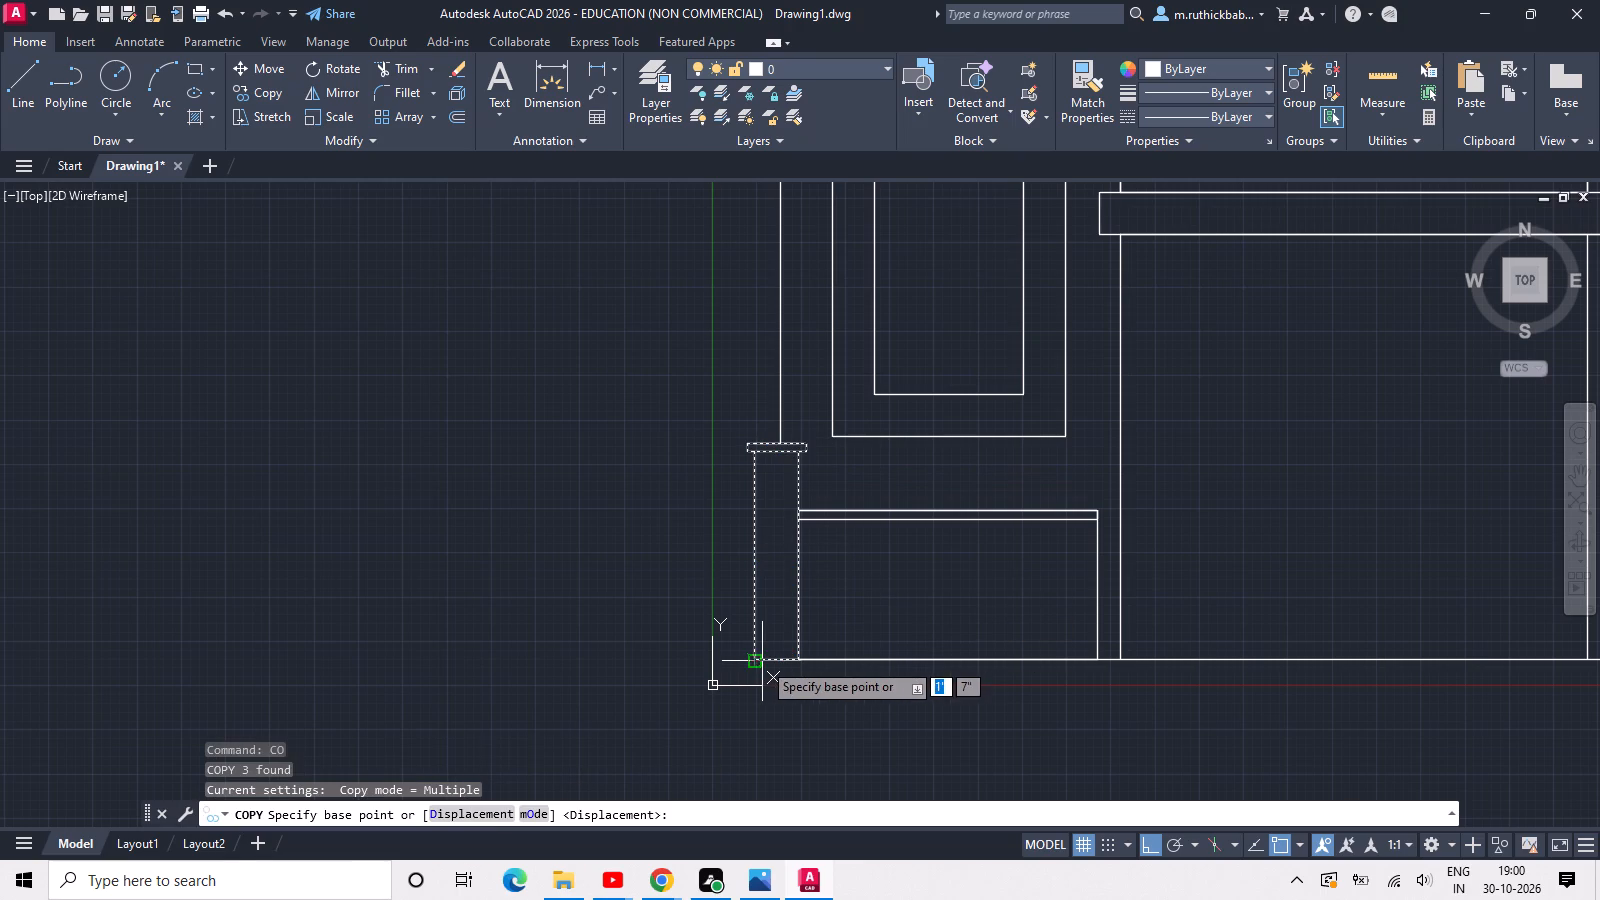
left_click(756, 658)
left_click(1097, 655)
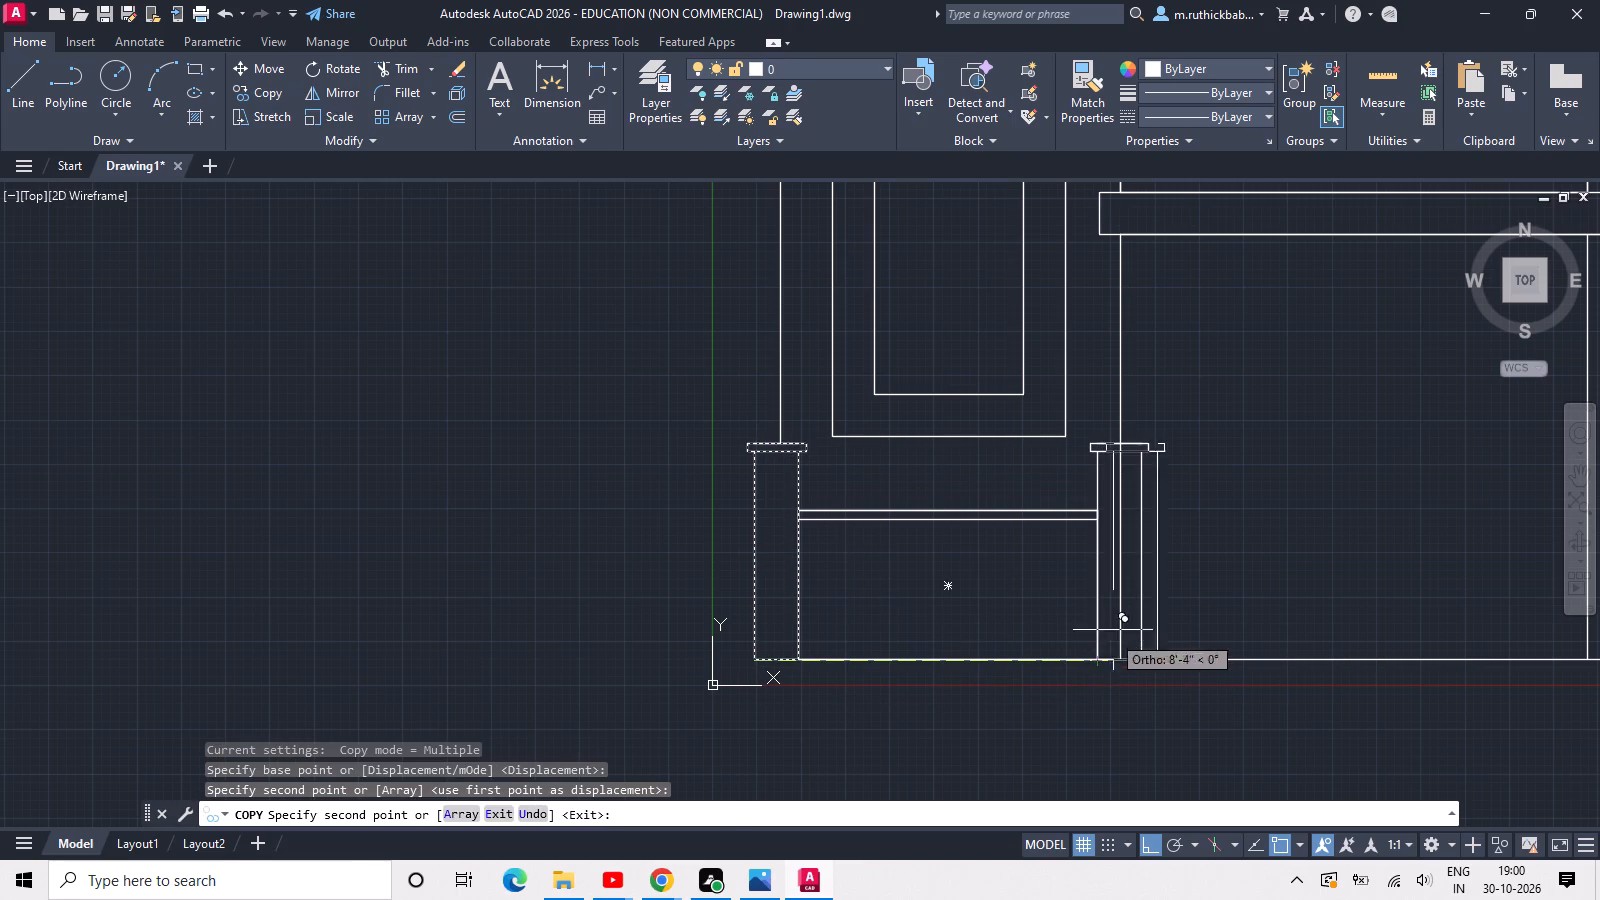
key("Escape")
Trim the neighbouring bay's left vertical edge where it passes through the copied cap and post.
scroll(1117, 410, "up", 2)
key("t")
key("r")
key("space")
scroll(1150, 512, "up", 2)
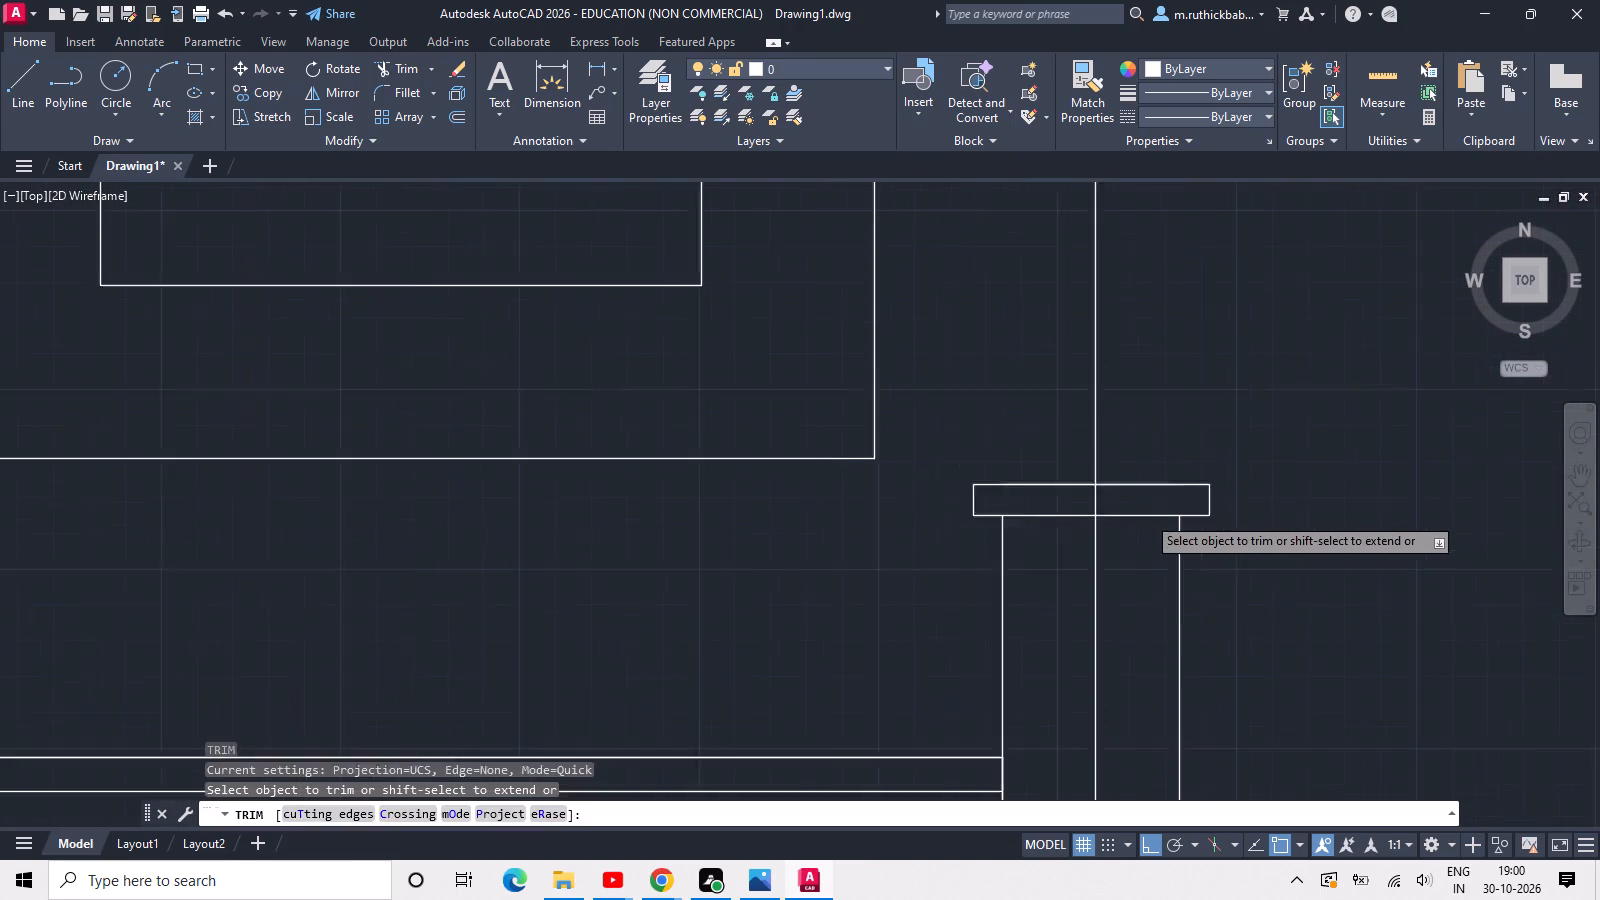
left_click_drag(1112, 499, 1092, 495)
left_click(1015, 498)
left_click_drag(1095, 601, 1085, 601)
left_click(998, 583)
scroll(1007, 557, "down", 2)
key("Escape")
Select the copied post together with its cap at the low rectangle's right end.
middle_click_drag(1050, 627, 918, 454)
scroll(918, 453, "down", 2)
middle_click_drag(1059, 538, 1048, 578)
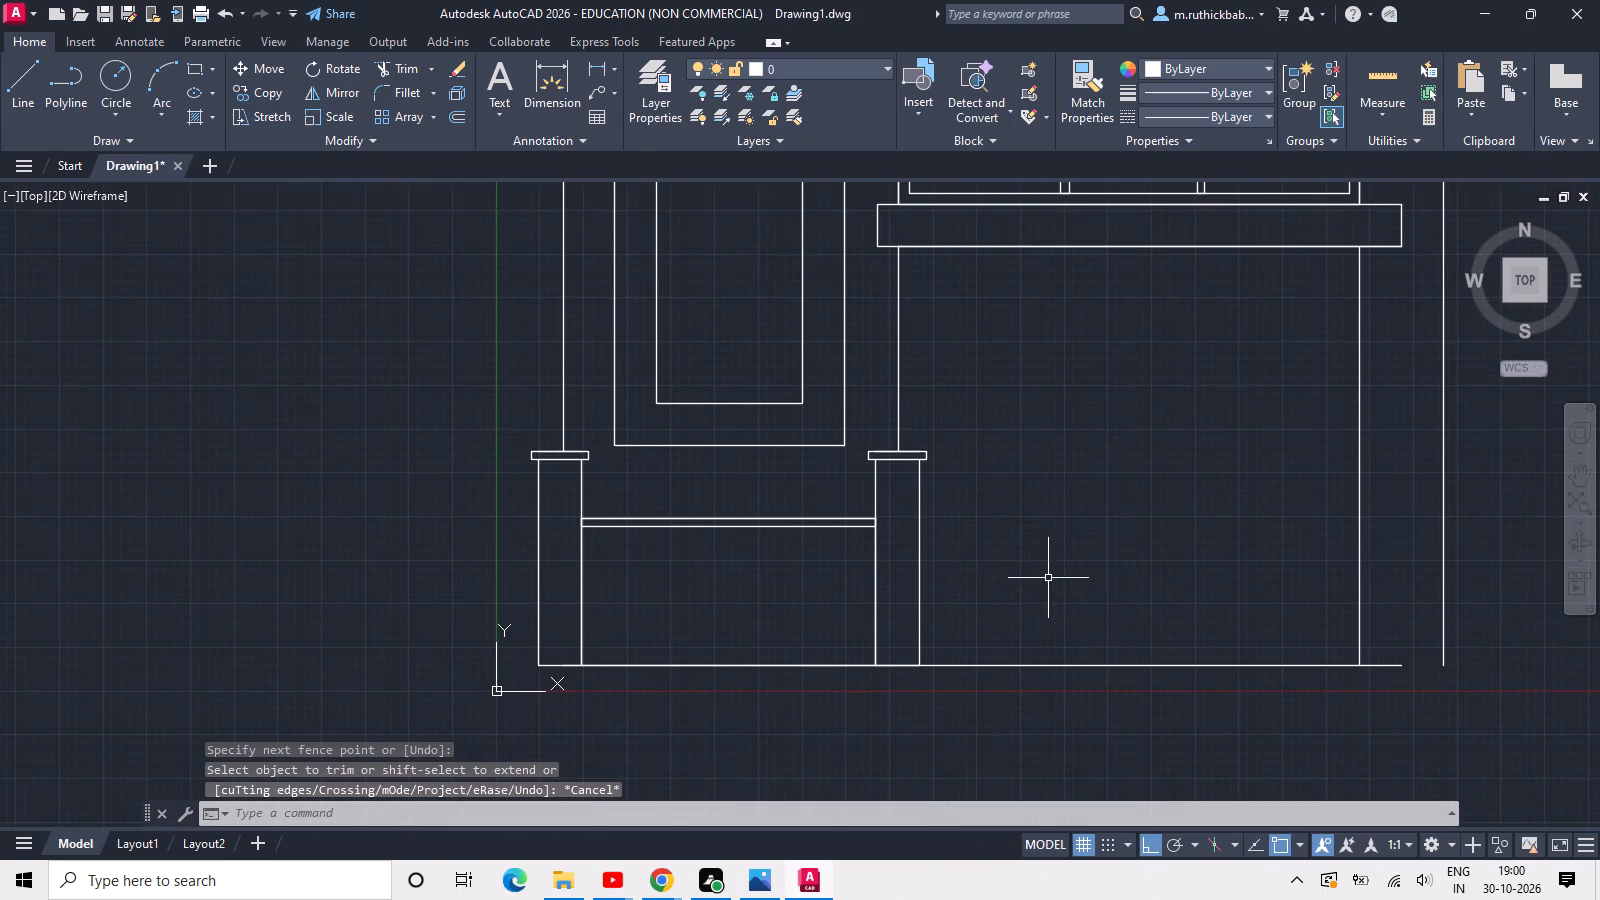
left_click_drag(970, 514, 959, 503)
left_click(913, 441)
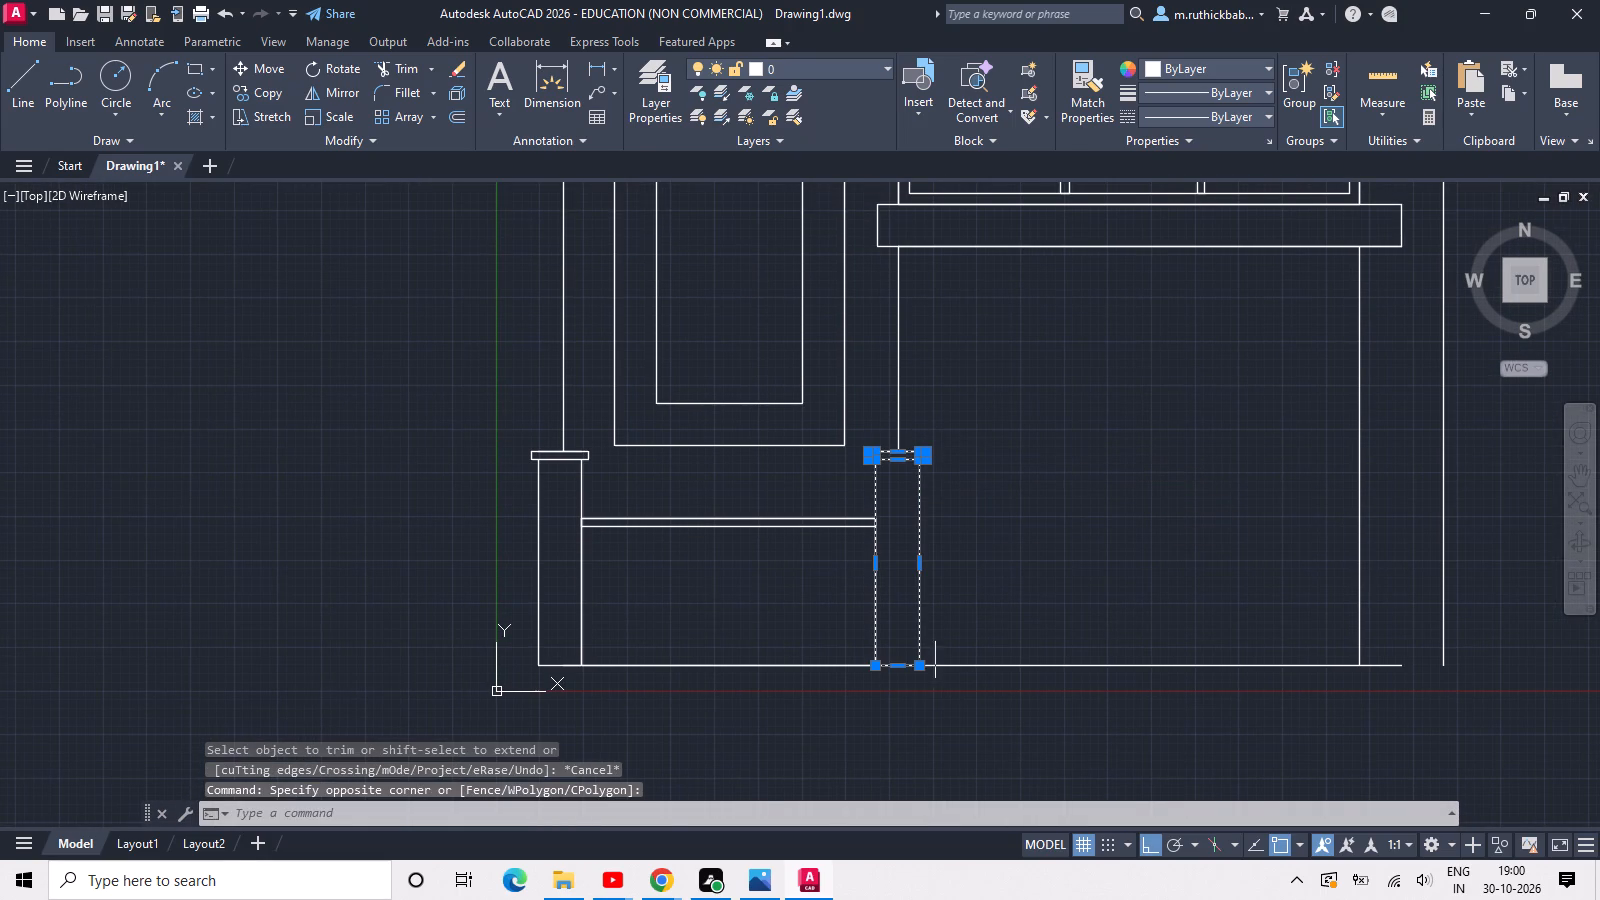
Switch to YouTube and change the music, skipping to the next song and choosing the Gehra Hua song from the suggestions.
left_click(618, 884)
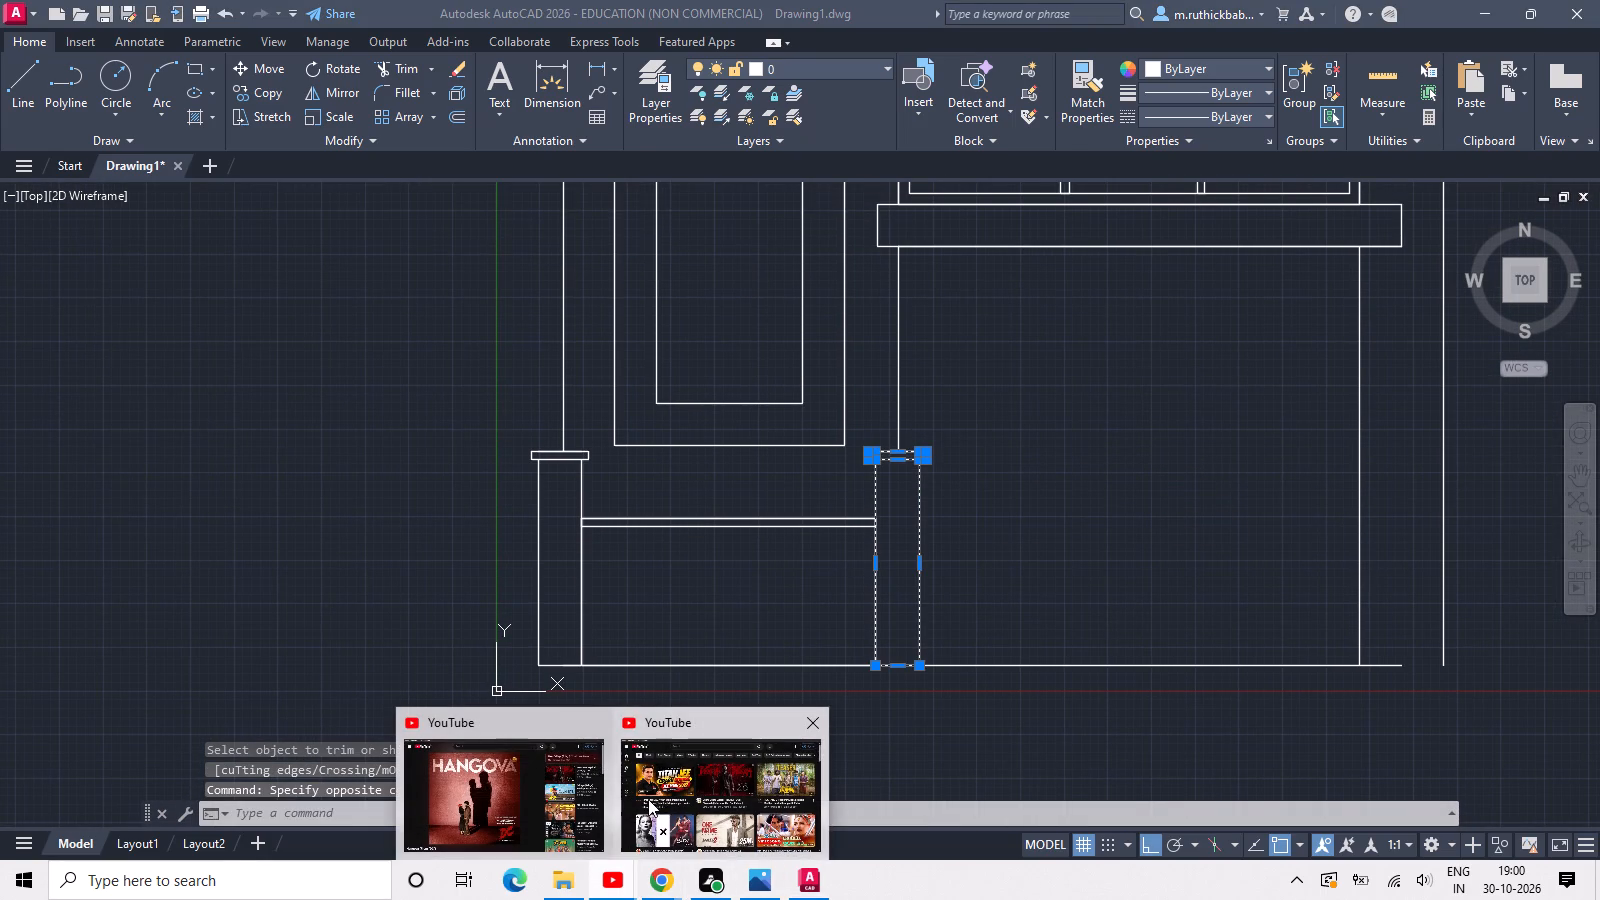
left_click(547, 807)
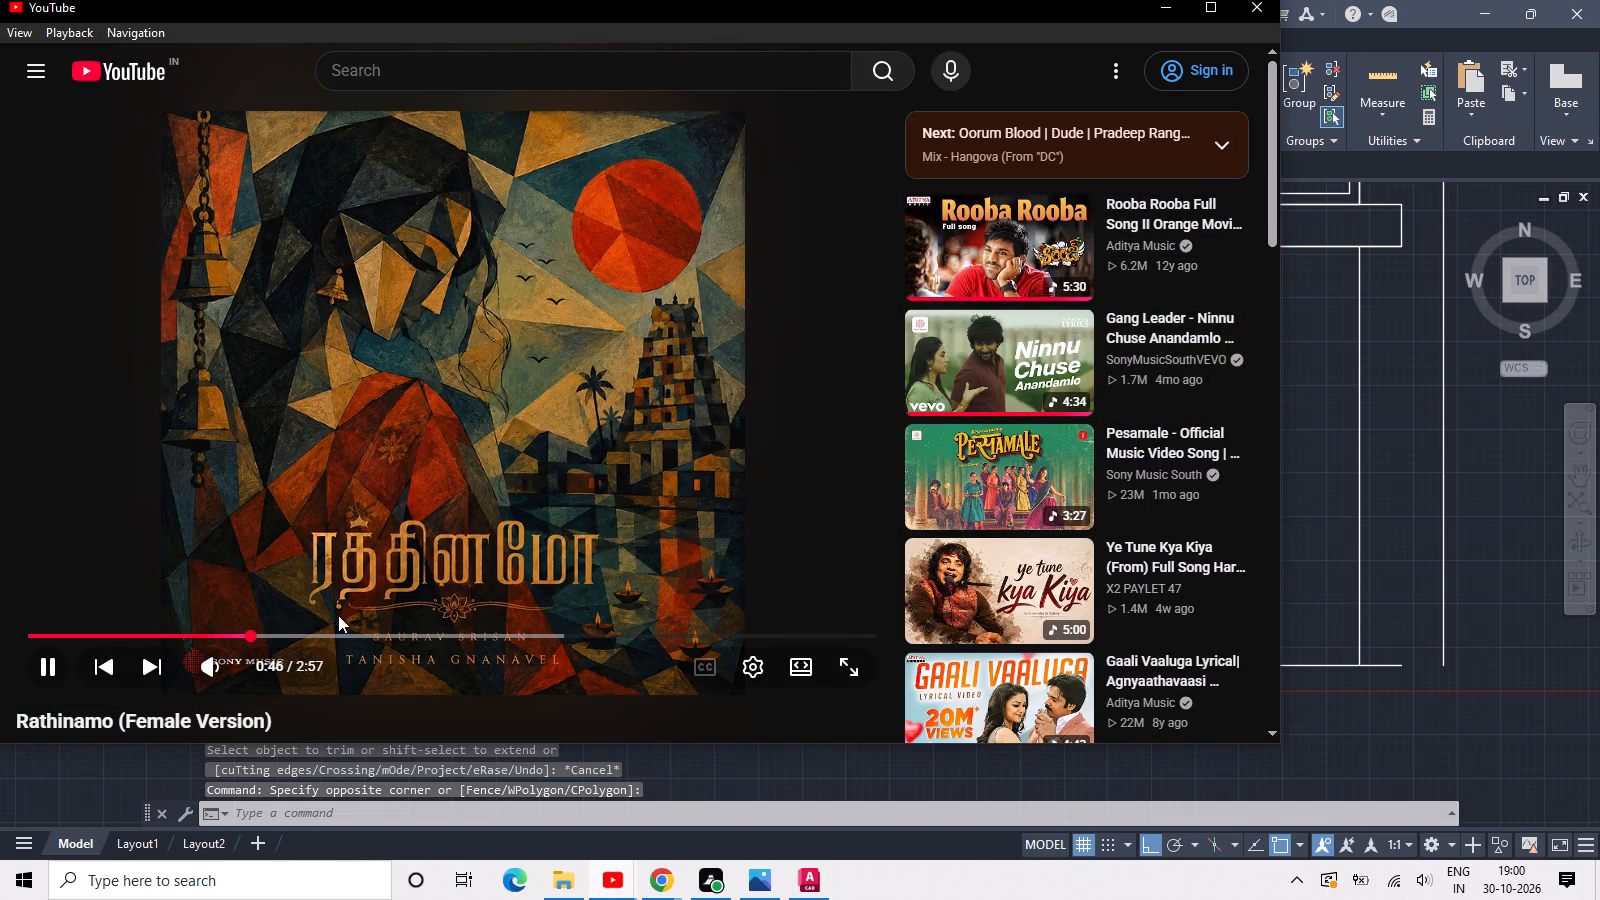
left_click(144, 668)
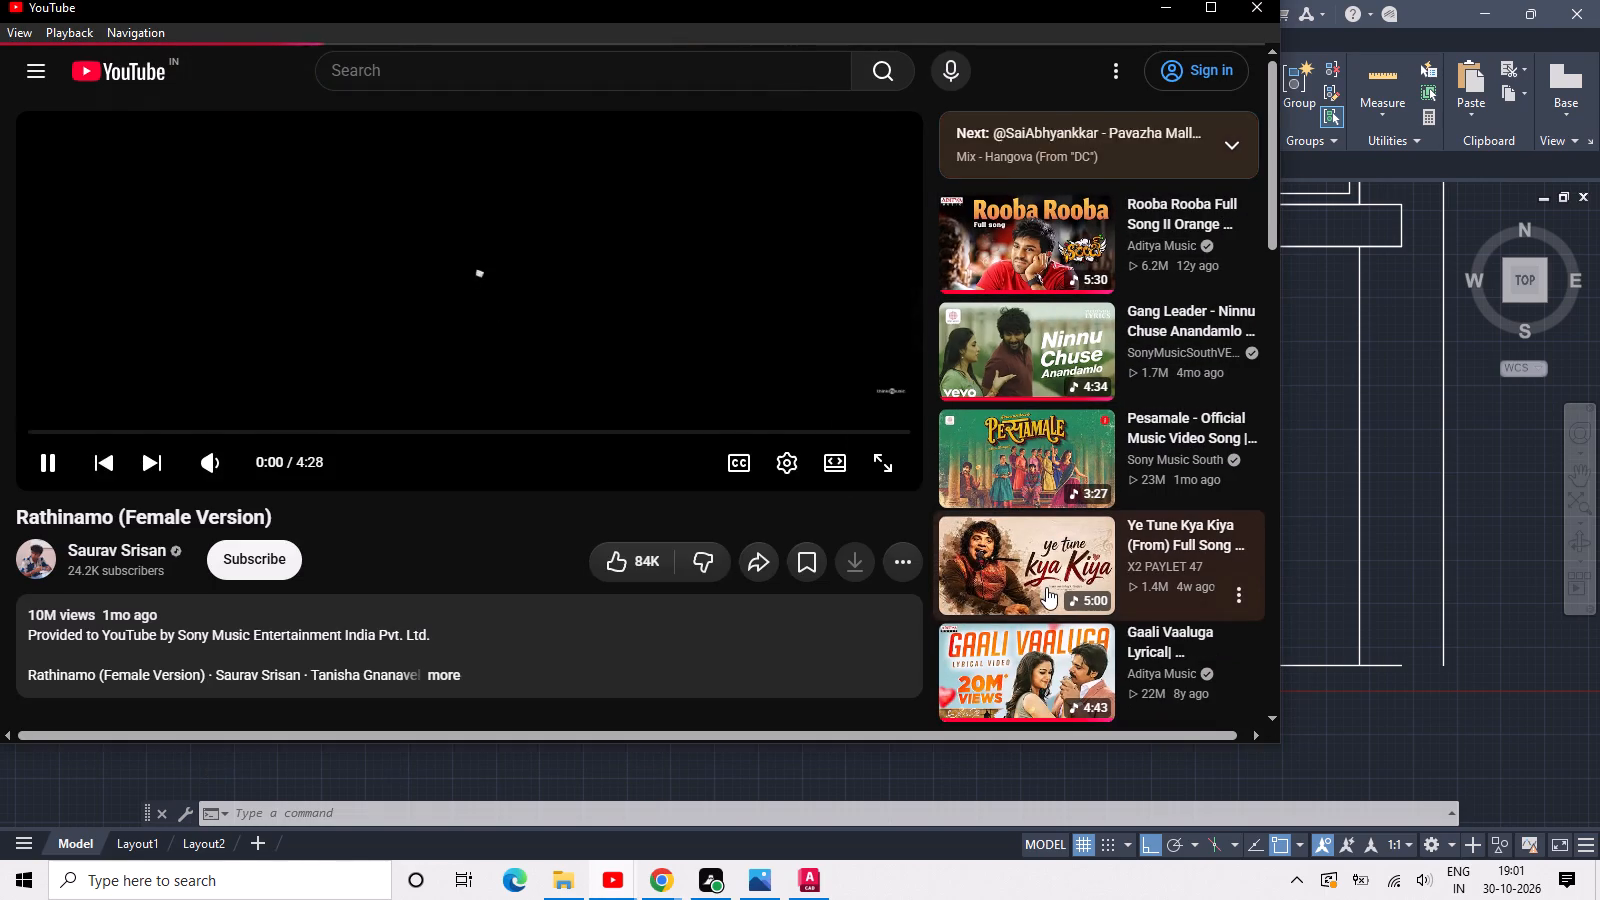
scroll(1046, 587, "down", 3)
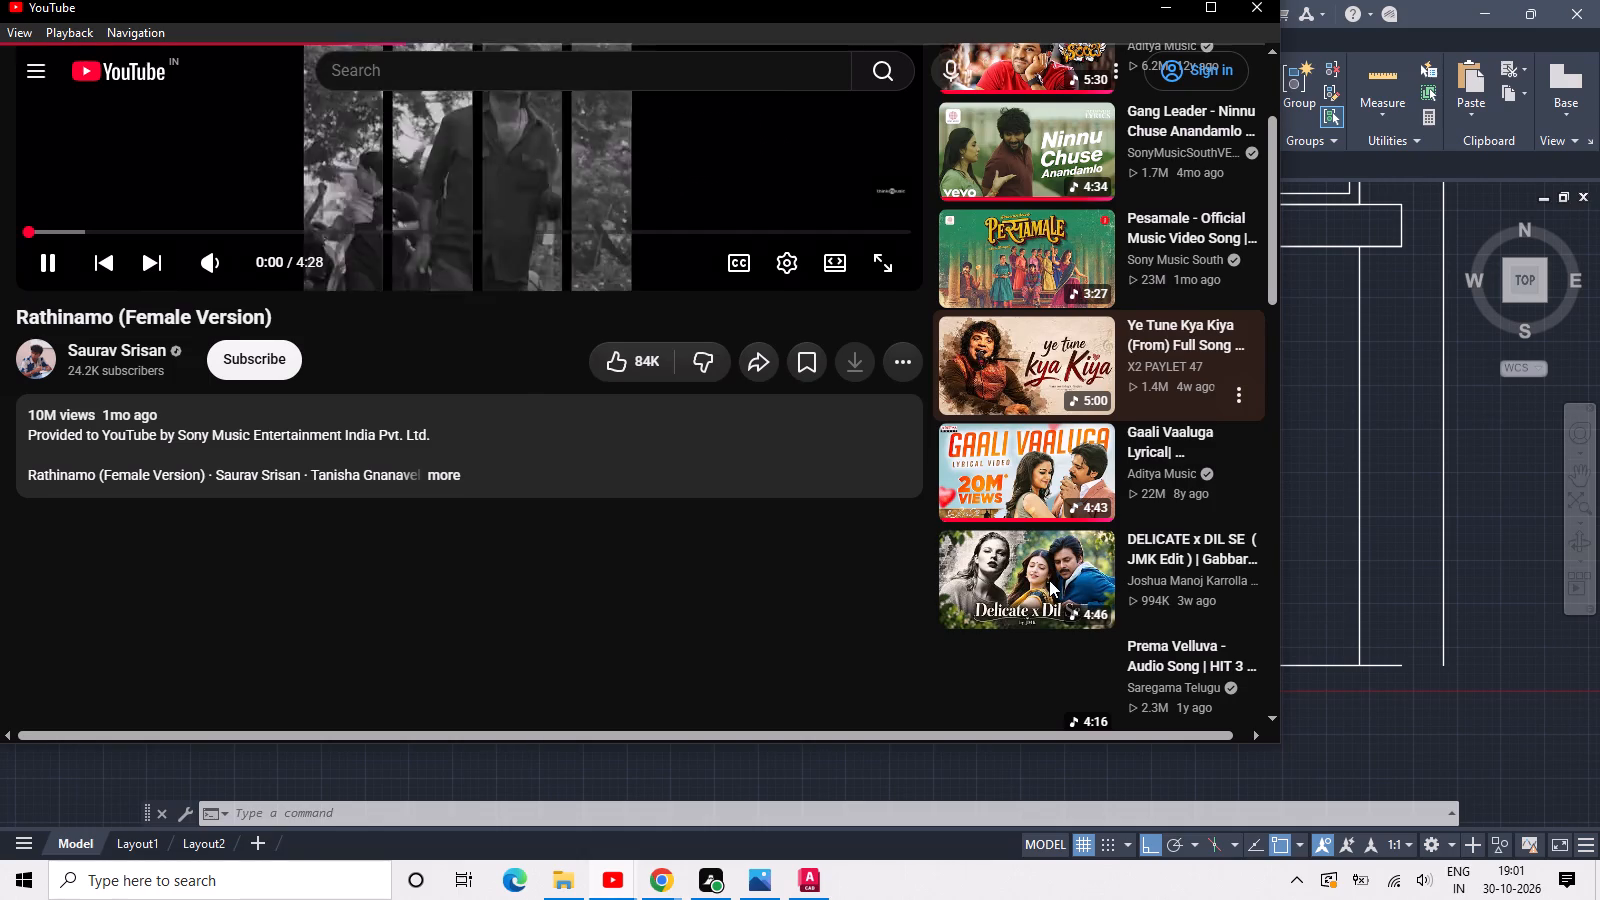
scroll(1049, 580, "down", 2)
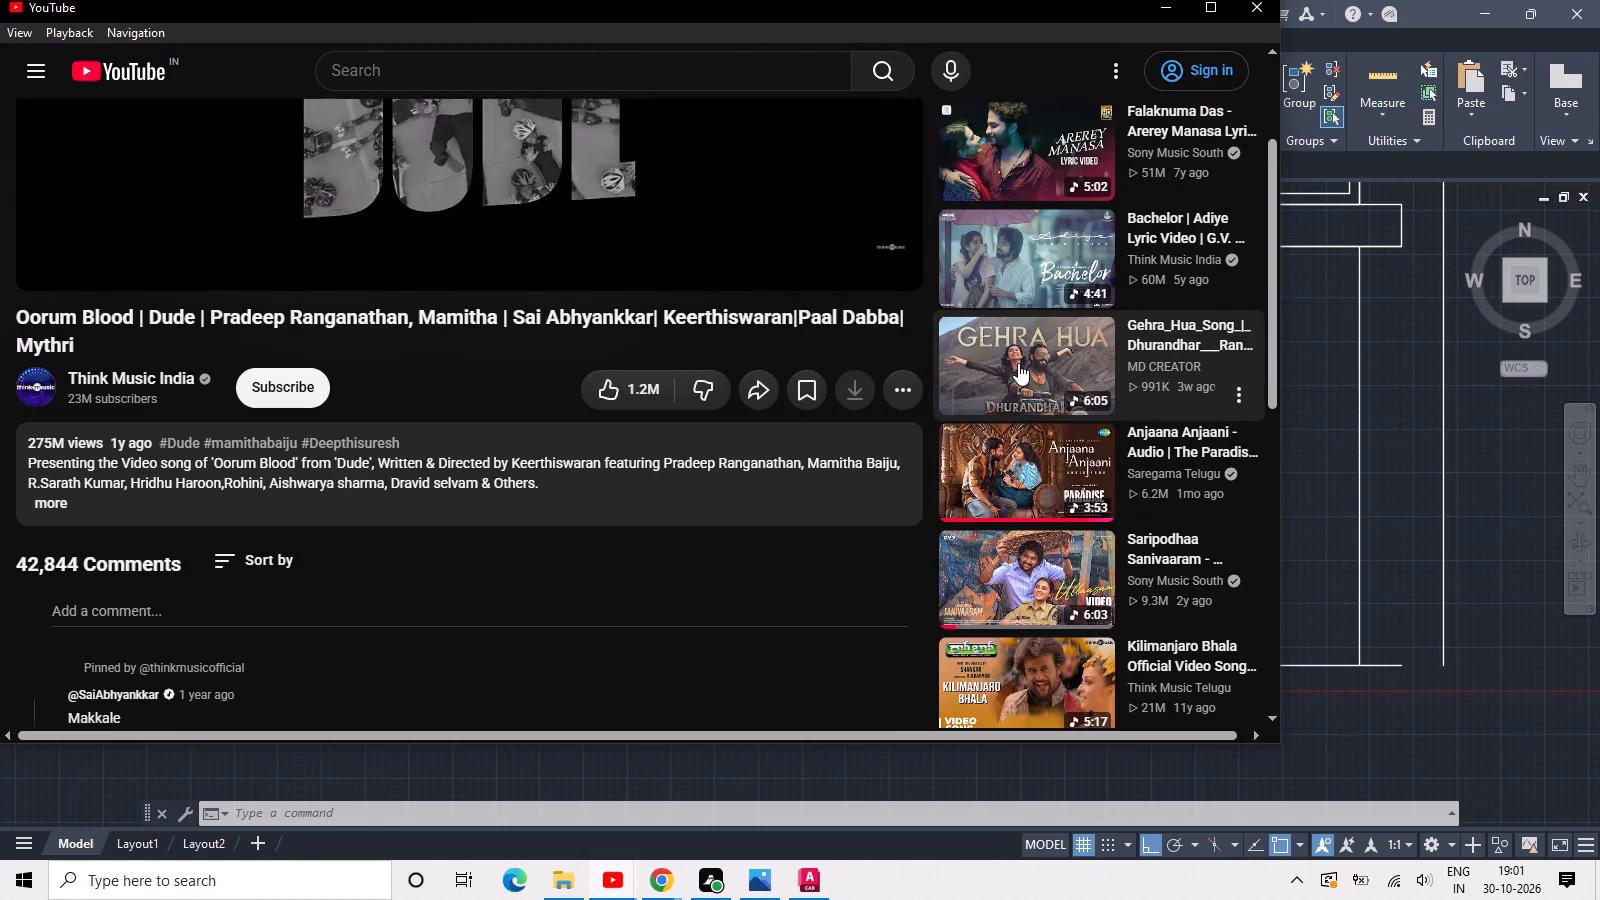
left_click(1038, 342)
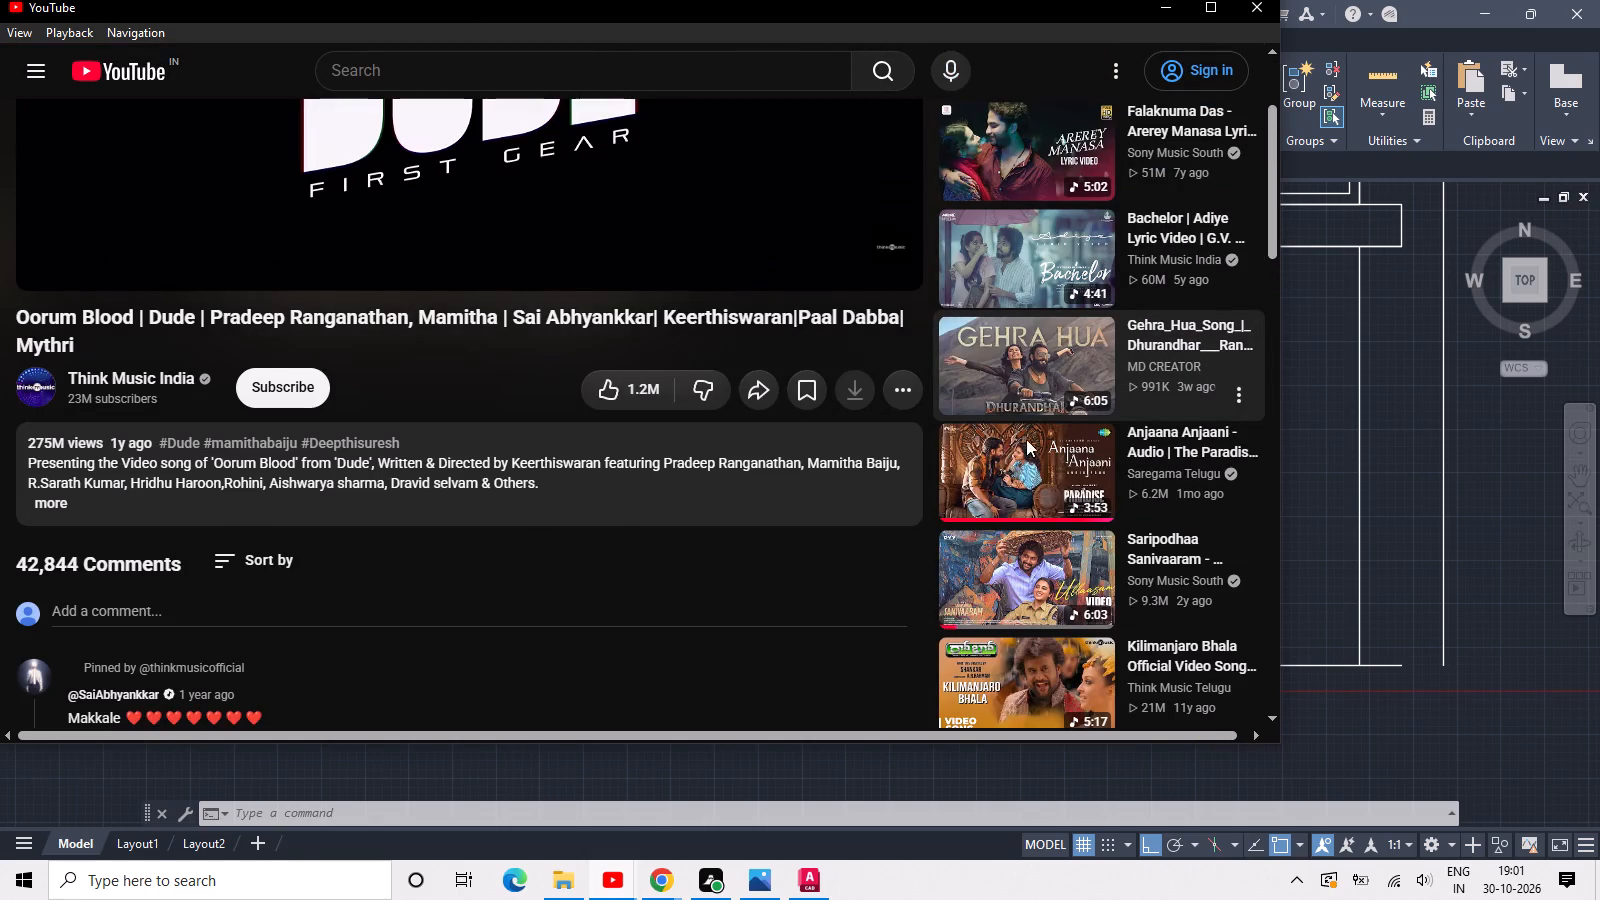
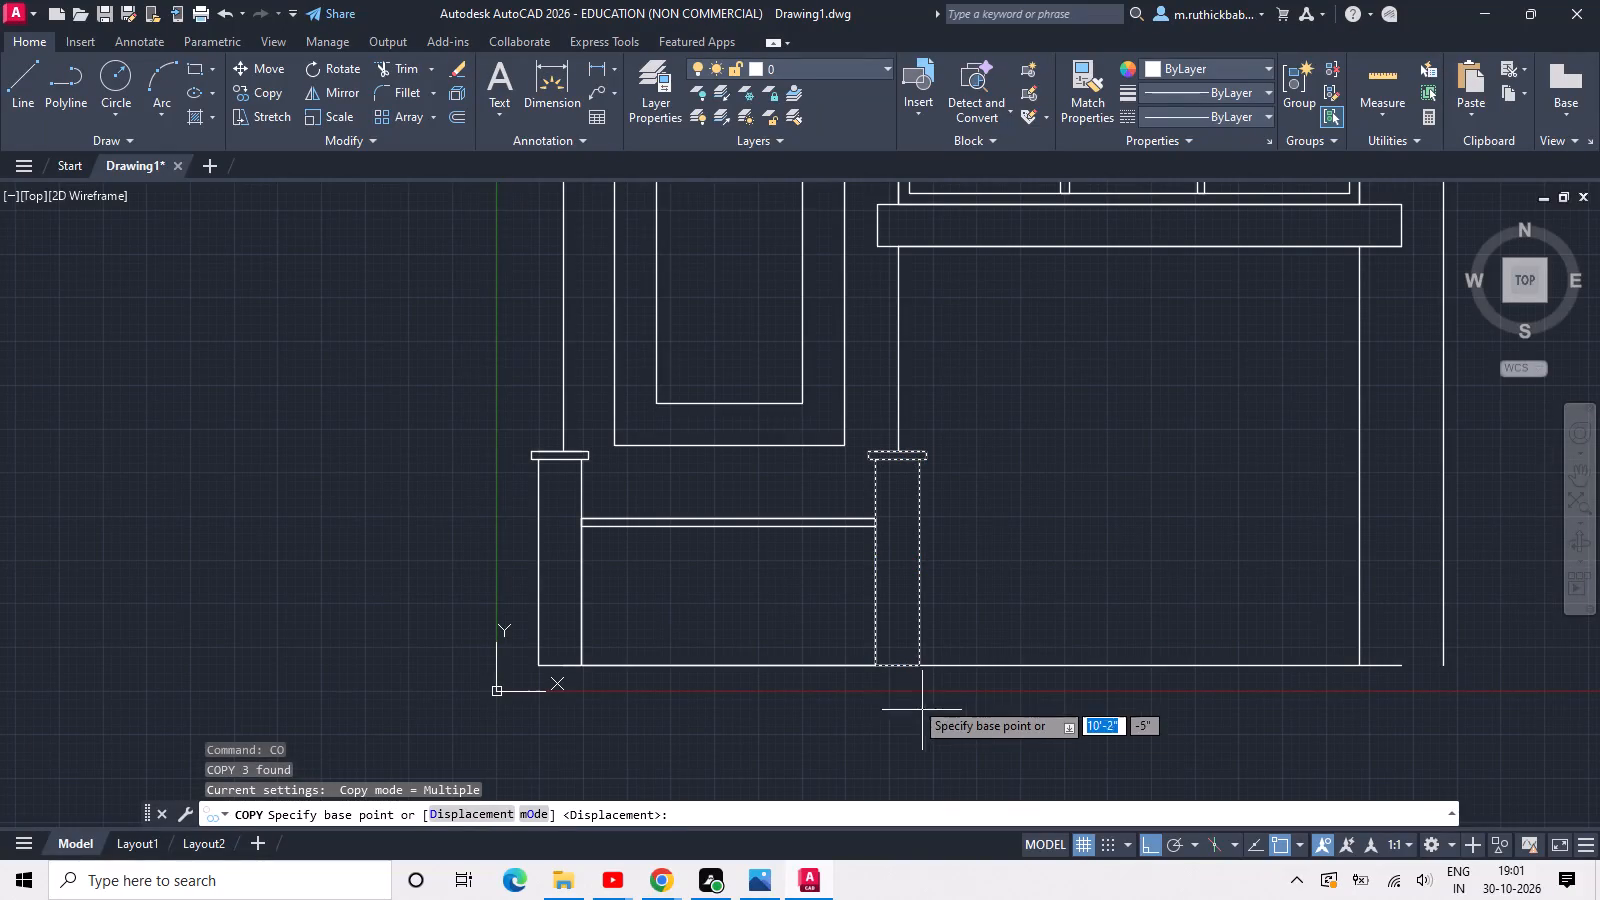
Copy the selected post and cap from the post's bottom-left corner to where the bay's right vertical edge meets the base line.
left_click(879, 666)
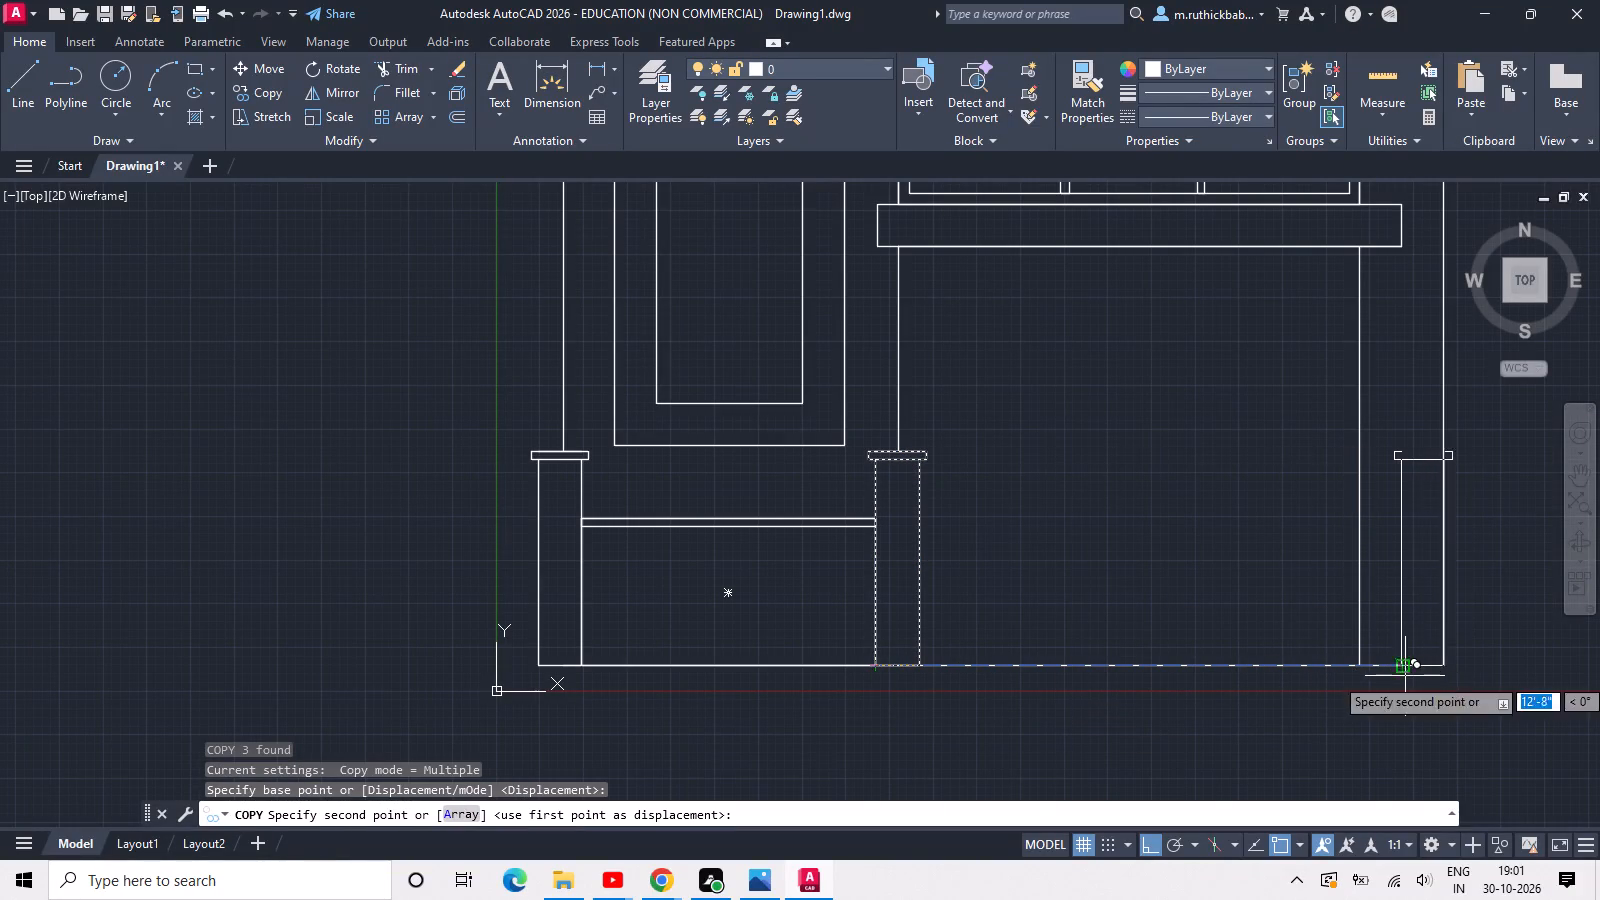
left_click(1360, 680)
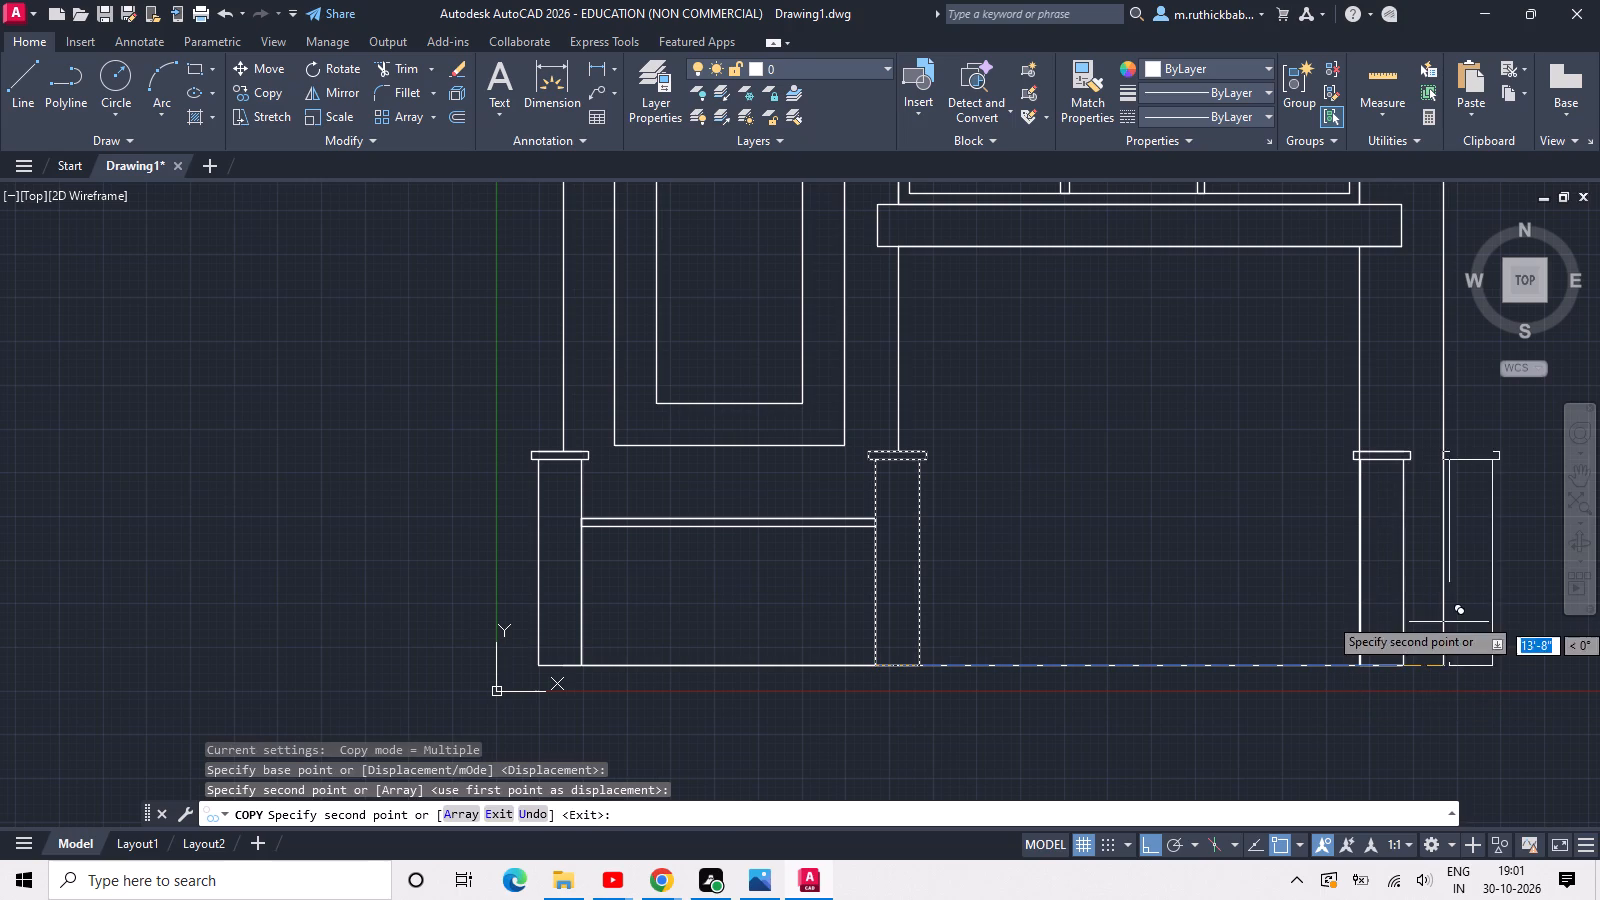
key("Escape")
Stretch the newly copied cap's right edge slightly past the facade's outer right vertical line.
middle_click_drag(1482, 567, 1349, 720)
middle_click(1366, 639)
scroll(1366, 639, "down", 1)
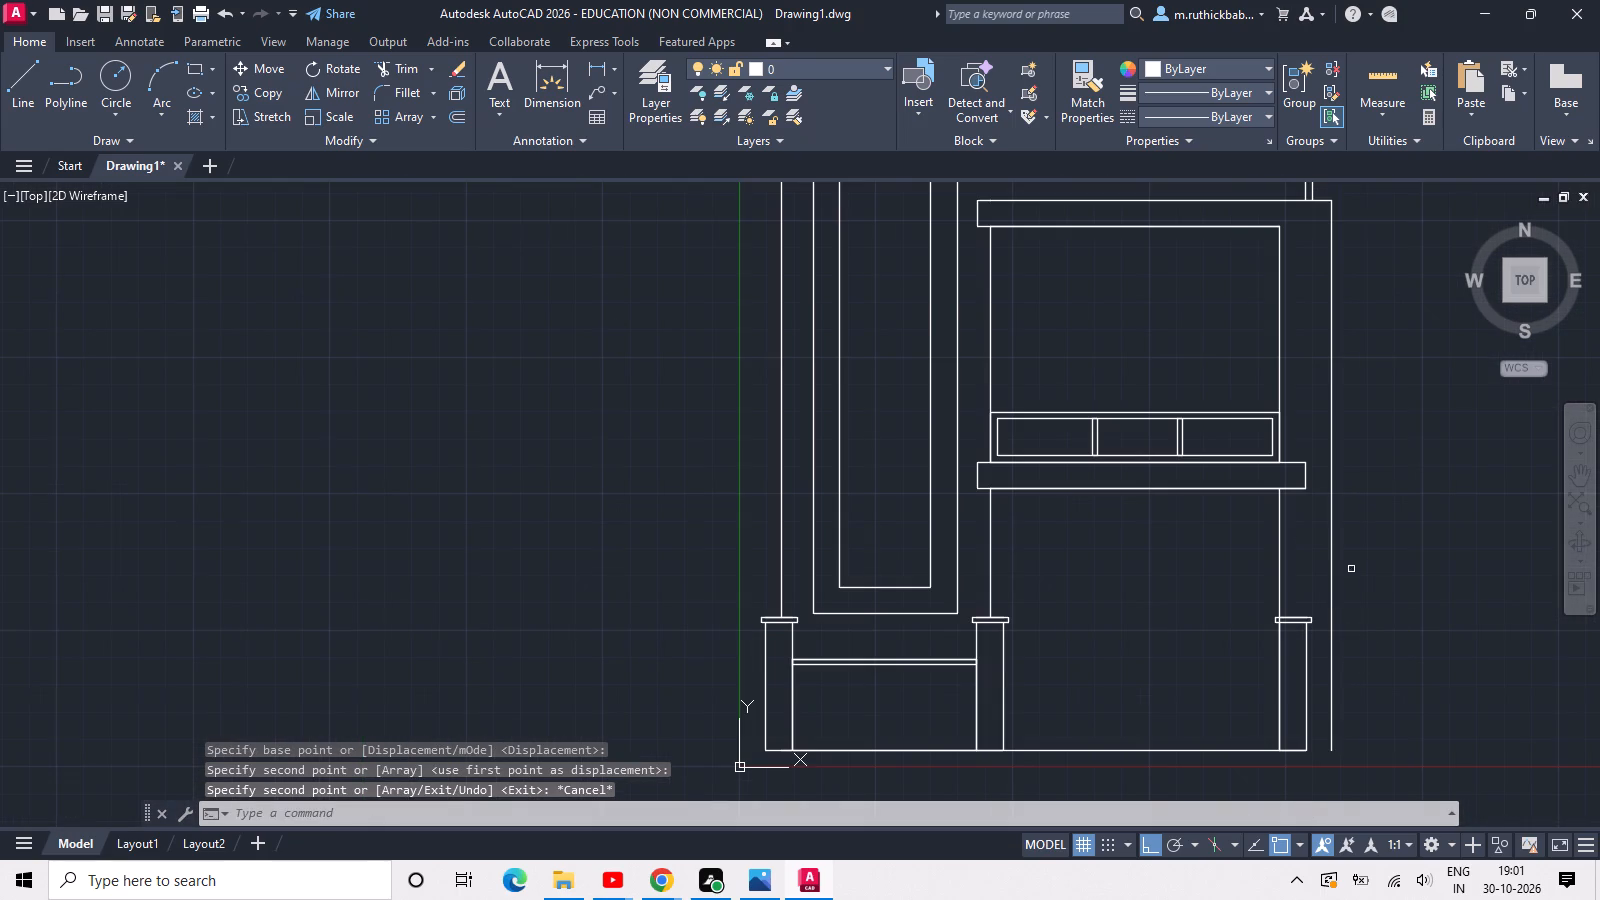
middle_click_drag(1335, 519, 1285, 451)
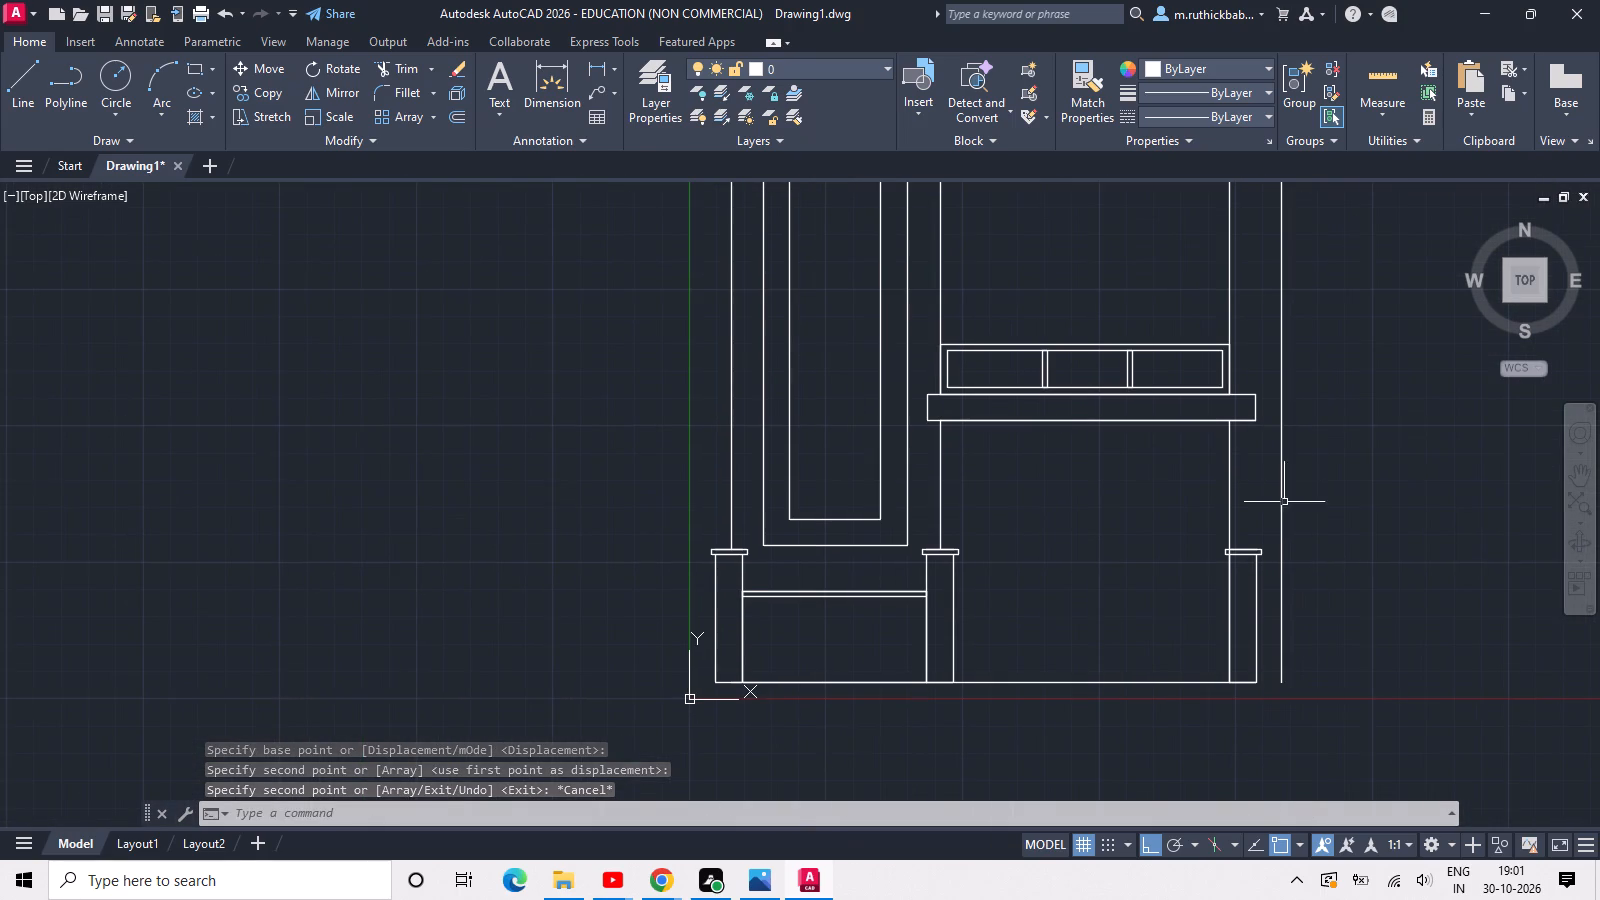
scroll(1284, 505, "up", 1)
middle_click_drag(1275, 538, 1275, 518)
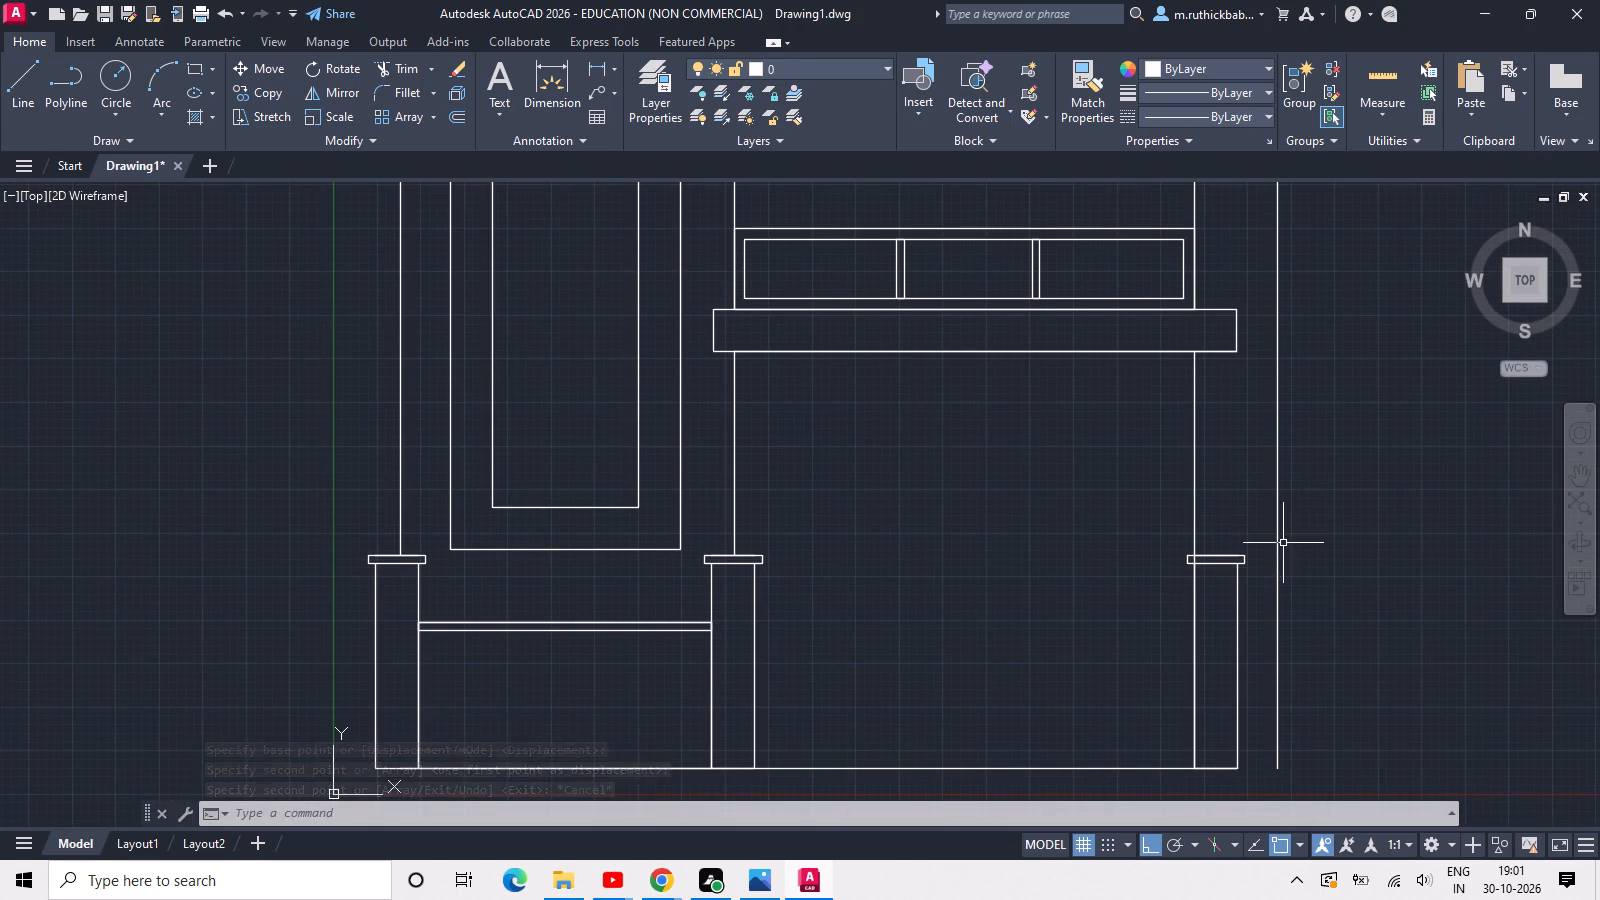
left_click(1229, 566)
left_click(1217, 546)
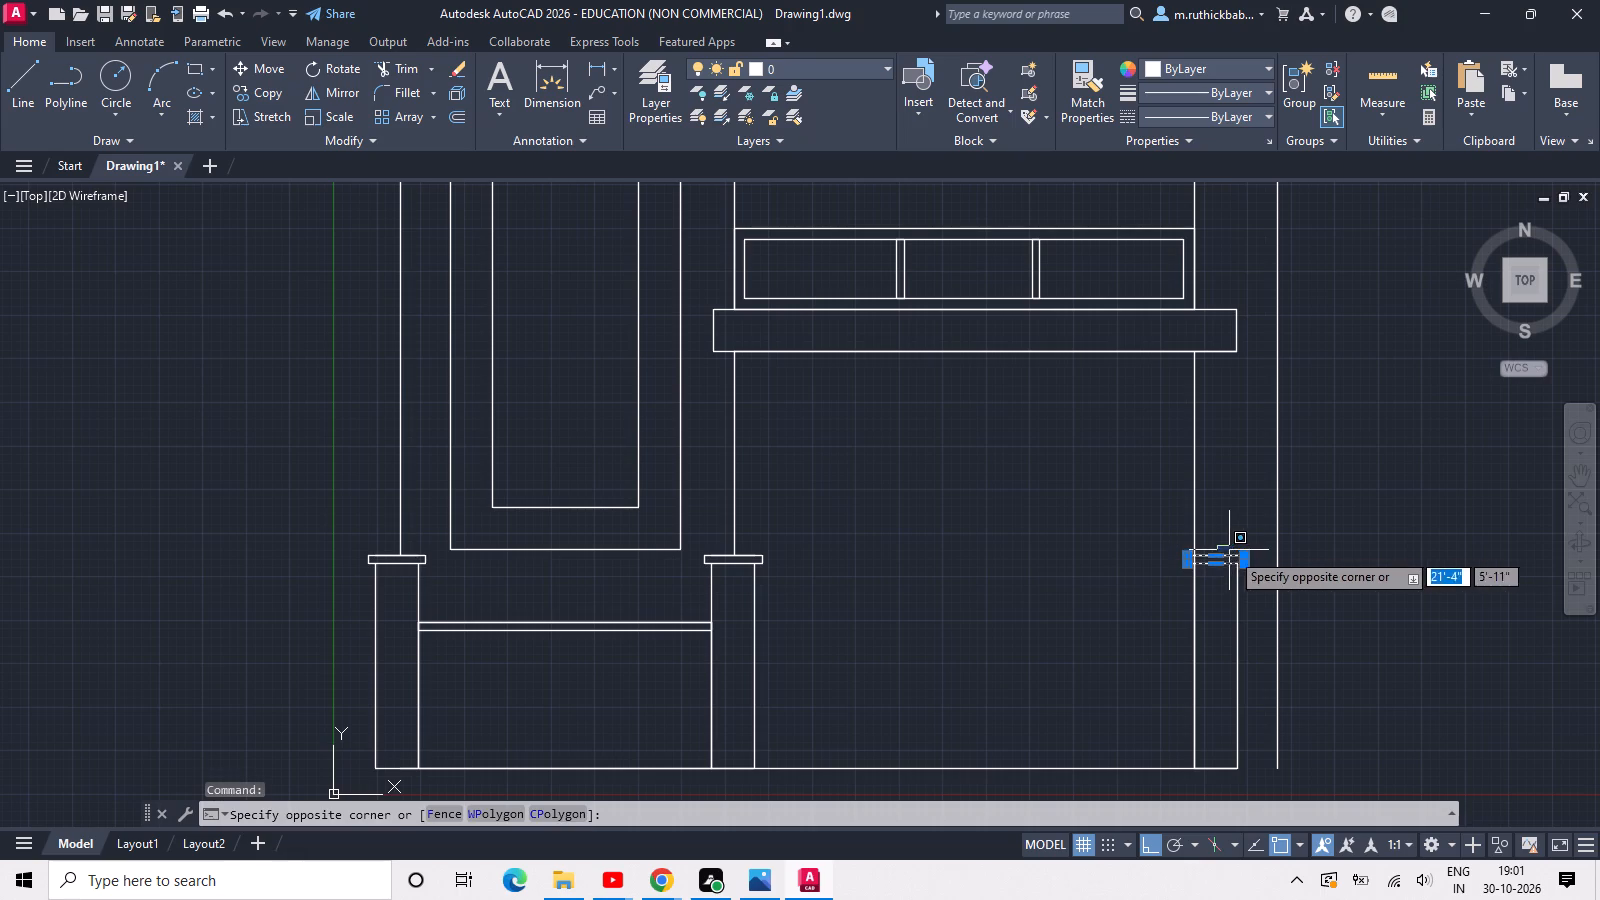
scroll(1238, 560, "up", 4)
left_click(1215, 488)
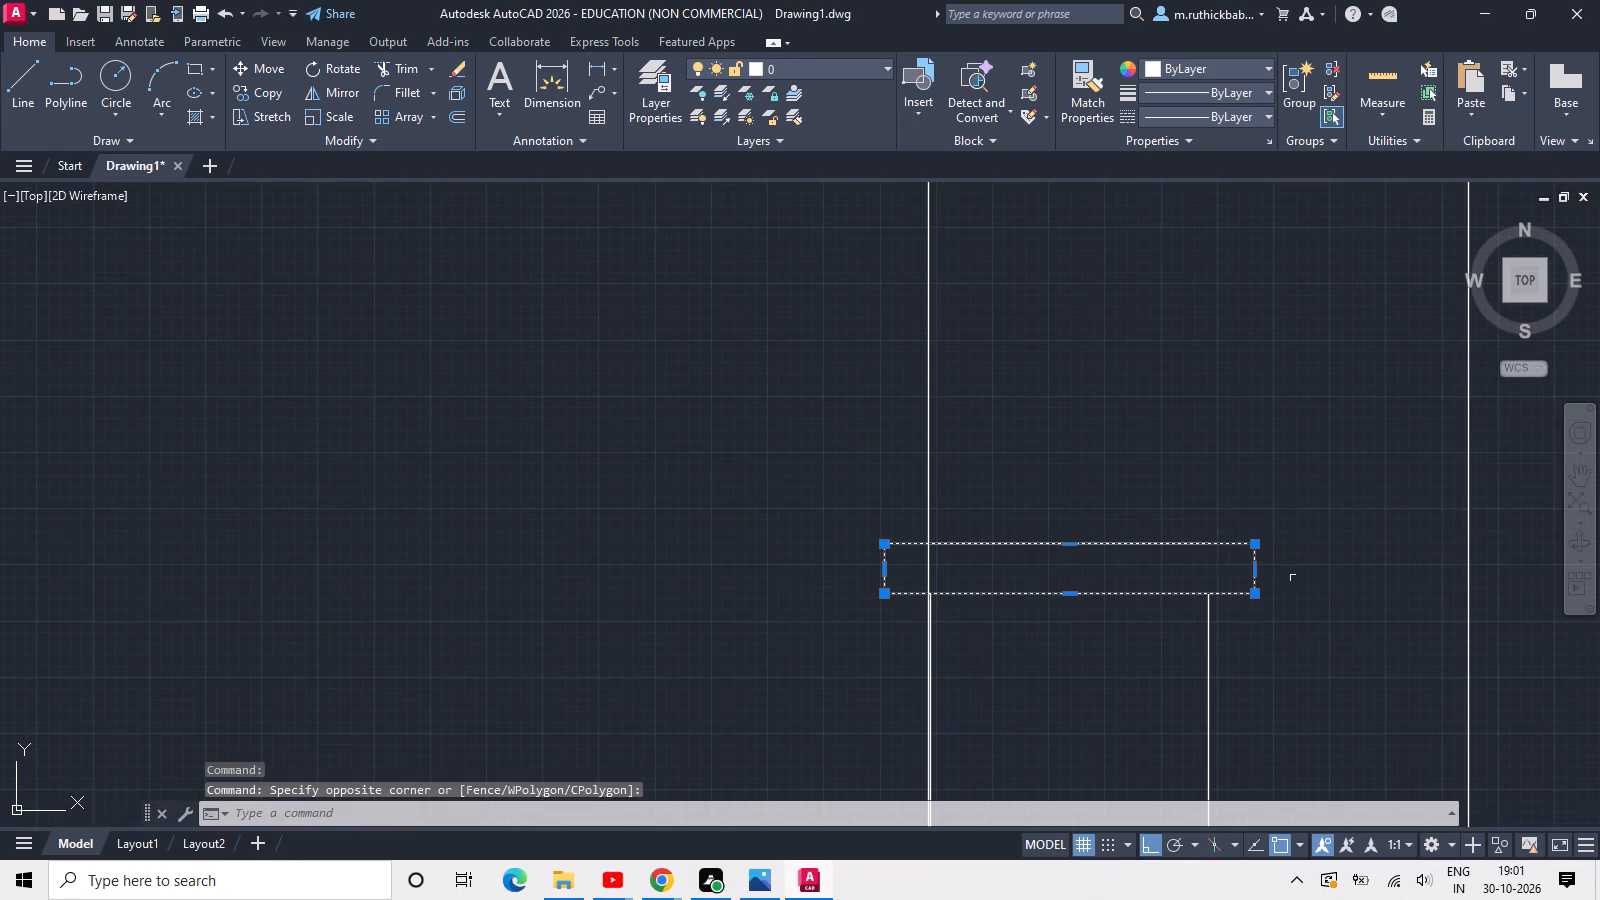
left_click(1259, 570)
left_click(1509, 554)
scroll(1508, 554, "down", 1)
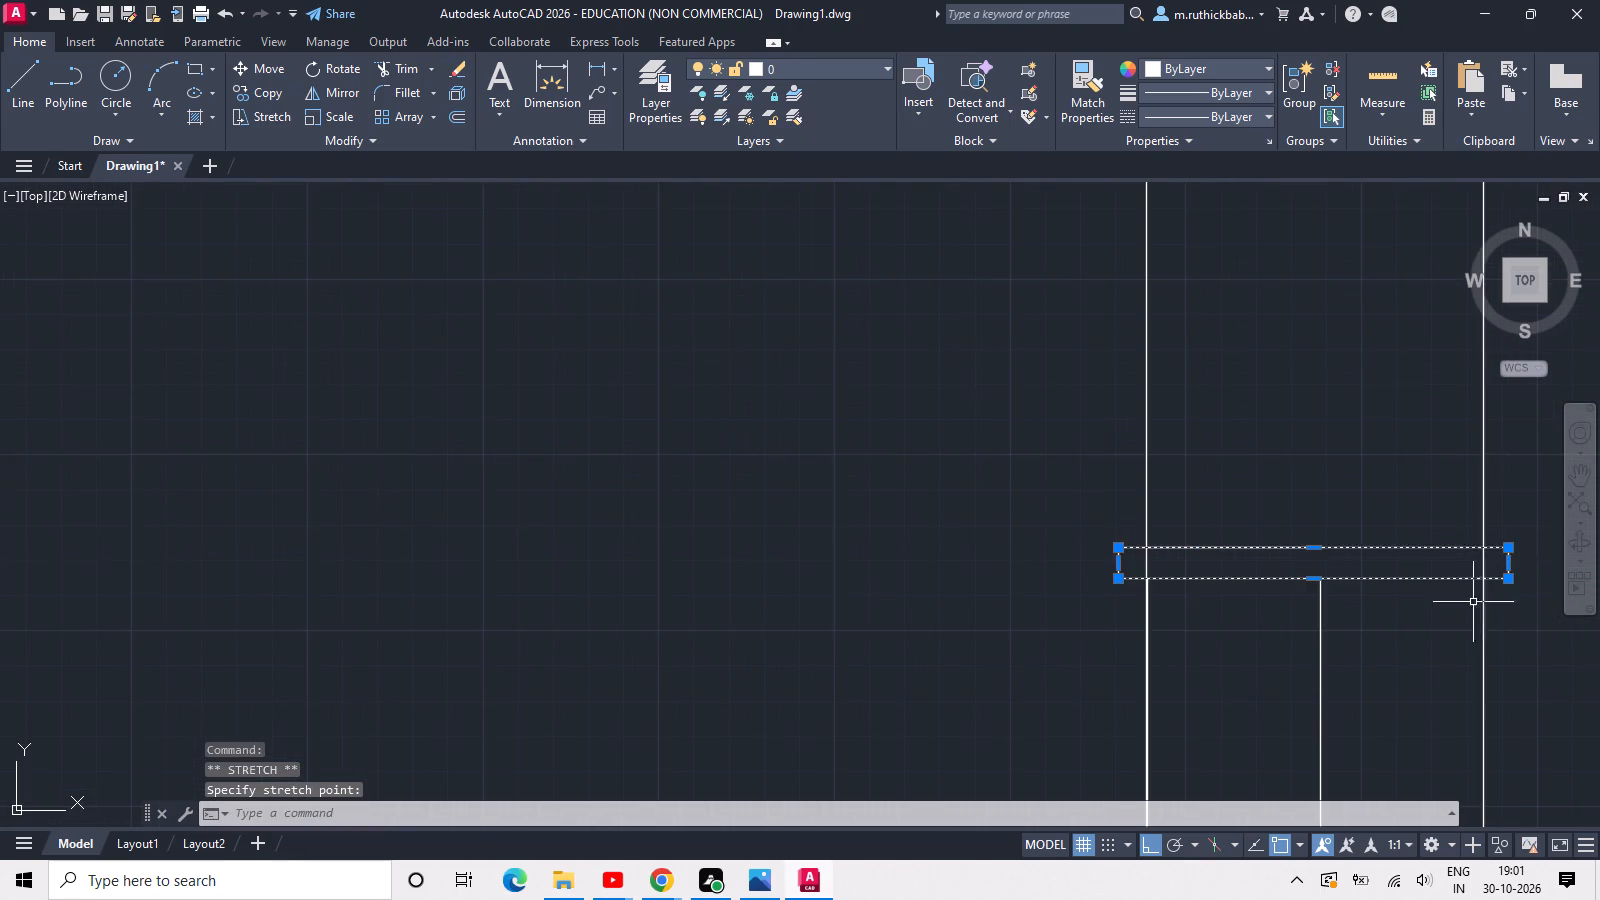
middle_click_drag(1468, 615, 1363, 503)
scroll(1351, 492, "down", 2)
middle_click_drag(1366, 599, 1329, 518)
key("Escape")
Explode the rightmost post's rectangle and erase its right vertical side.
left_click_drag(1293, 526, 1266, 523)
left_click(1232, 508)
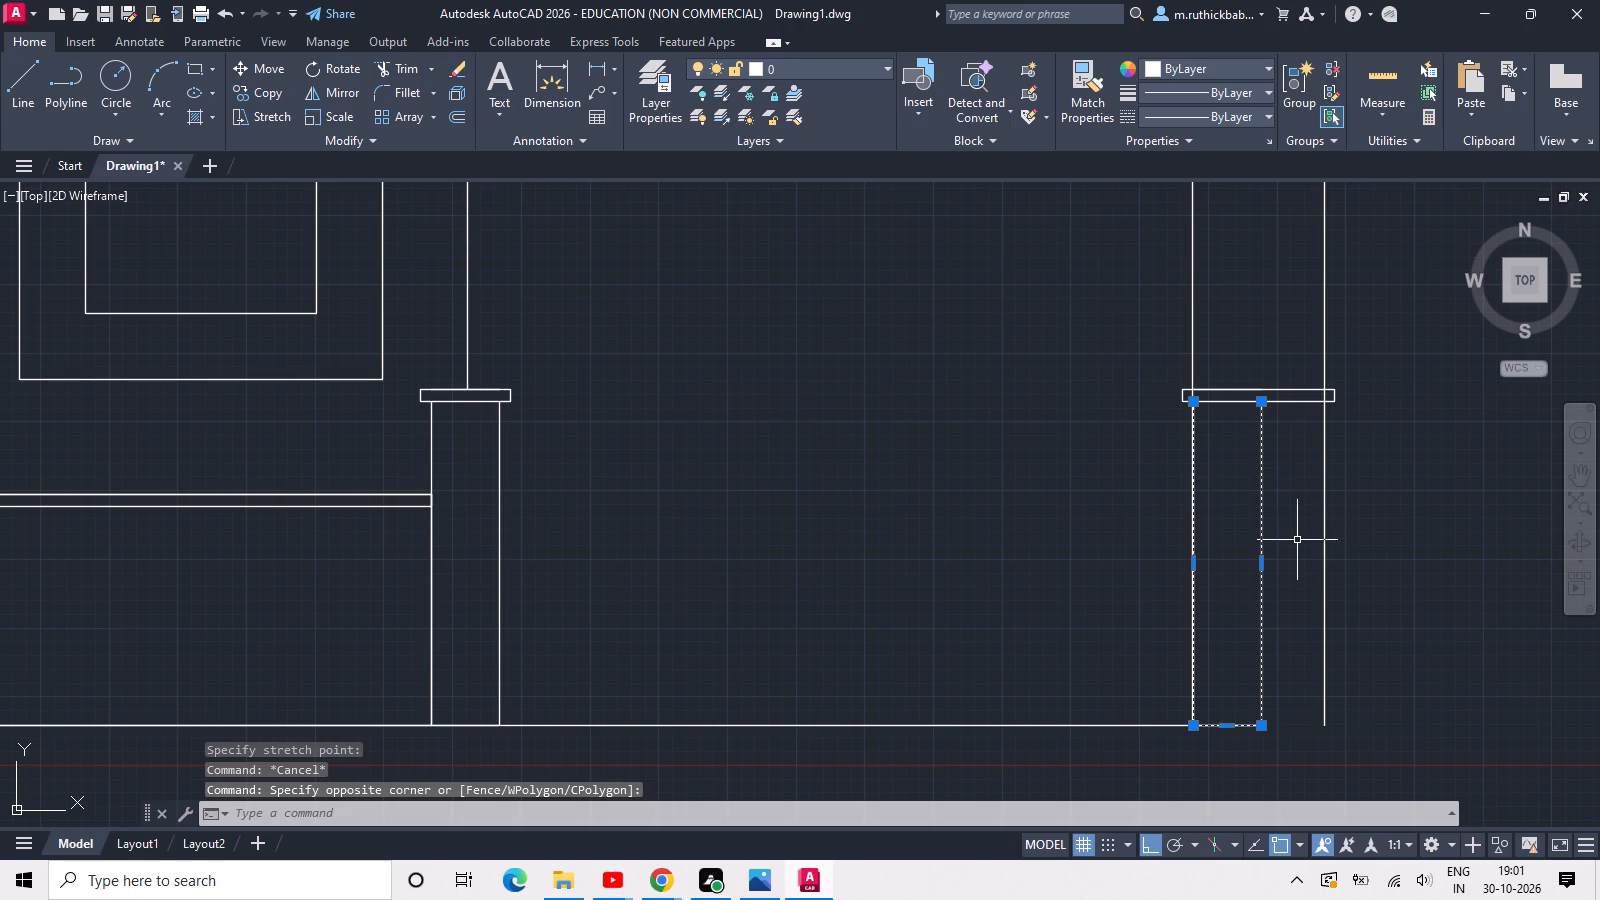
type("x")
key("space")
left_click(1273, 535)
left_click(1248, 529)
key("Delete")
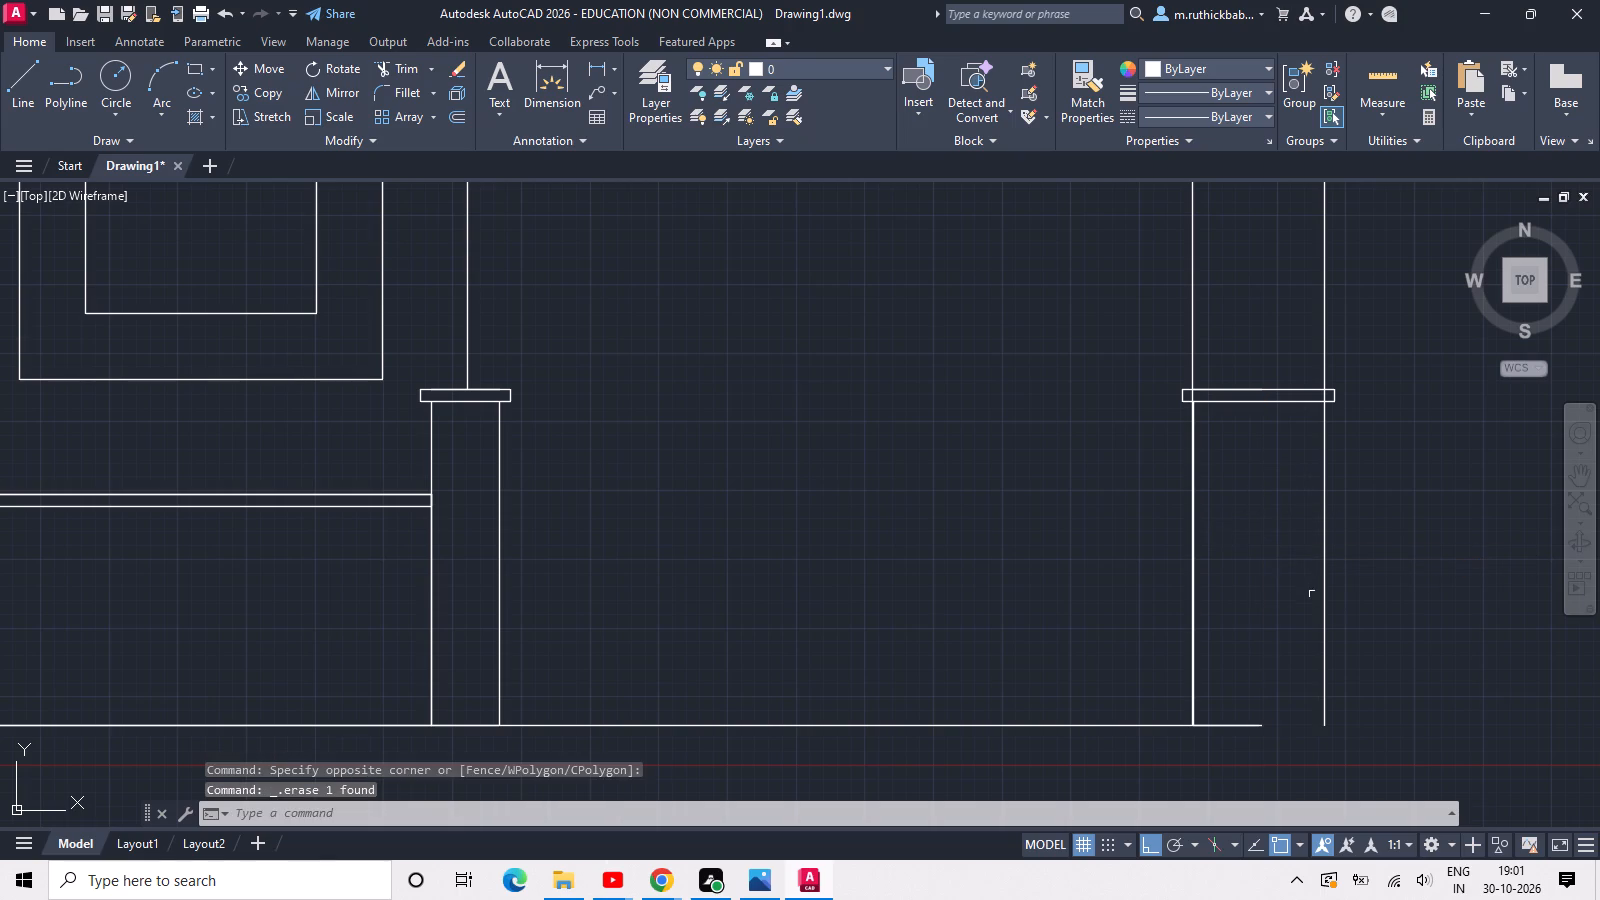
Extend the base line to the facade's outer right vertical line.
key("w")
key("Escape")
type("ex")
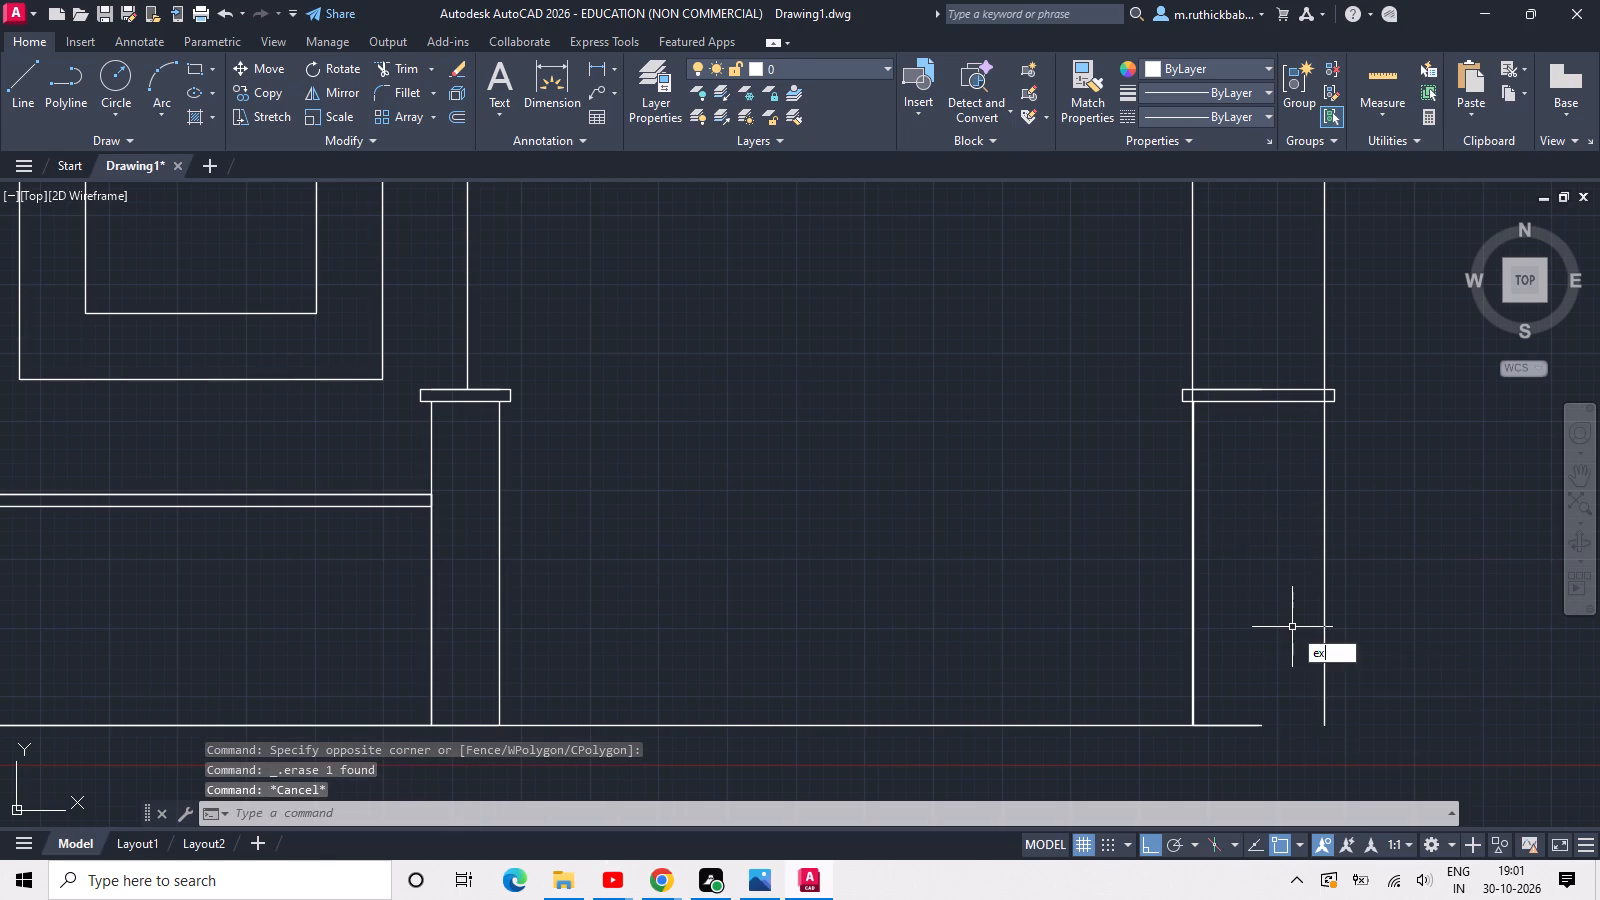
key("space")
left_click(1256, 723)
left_click(1253, 730)
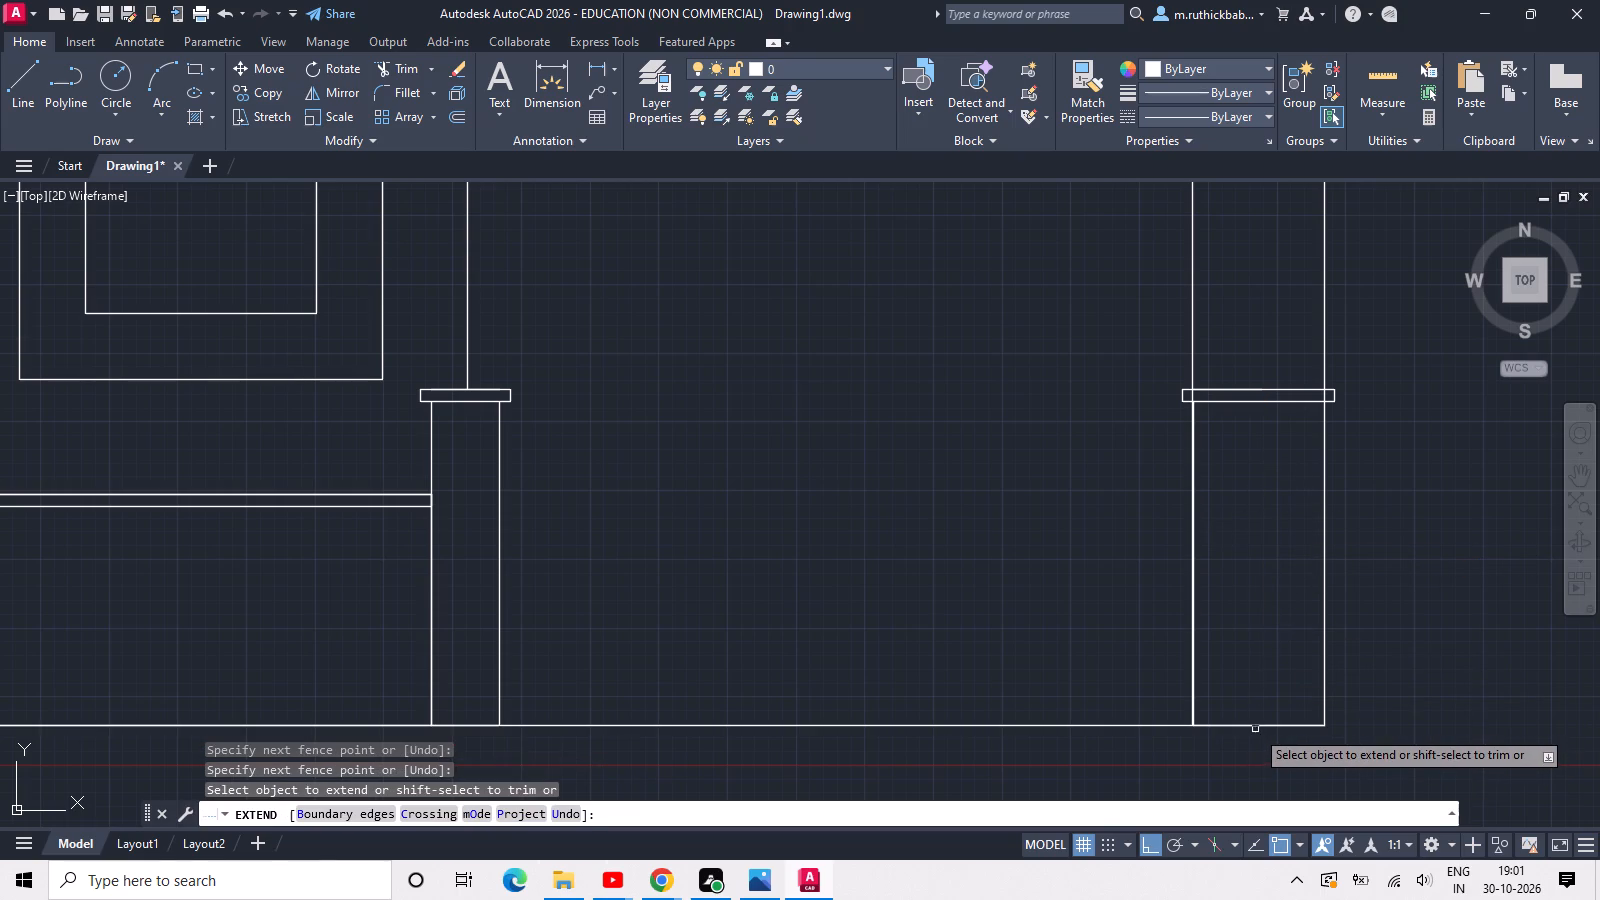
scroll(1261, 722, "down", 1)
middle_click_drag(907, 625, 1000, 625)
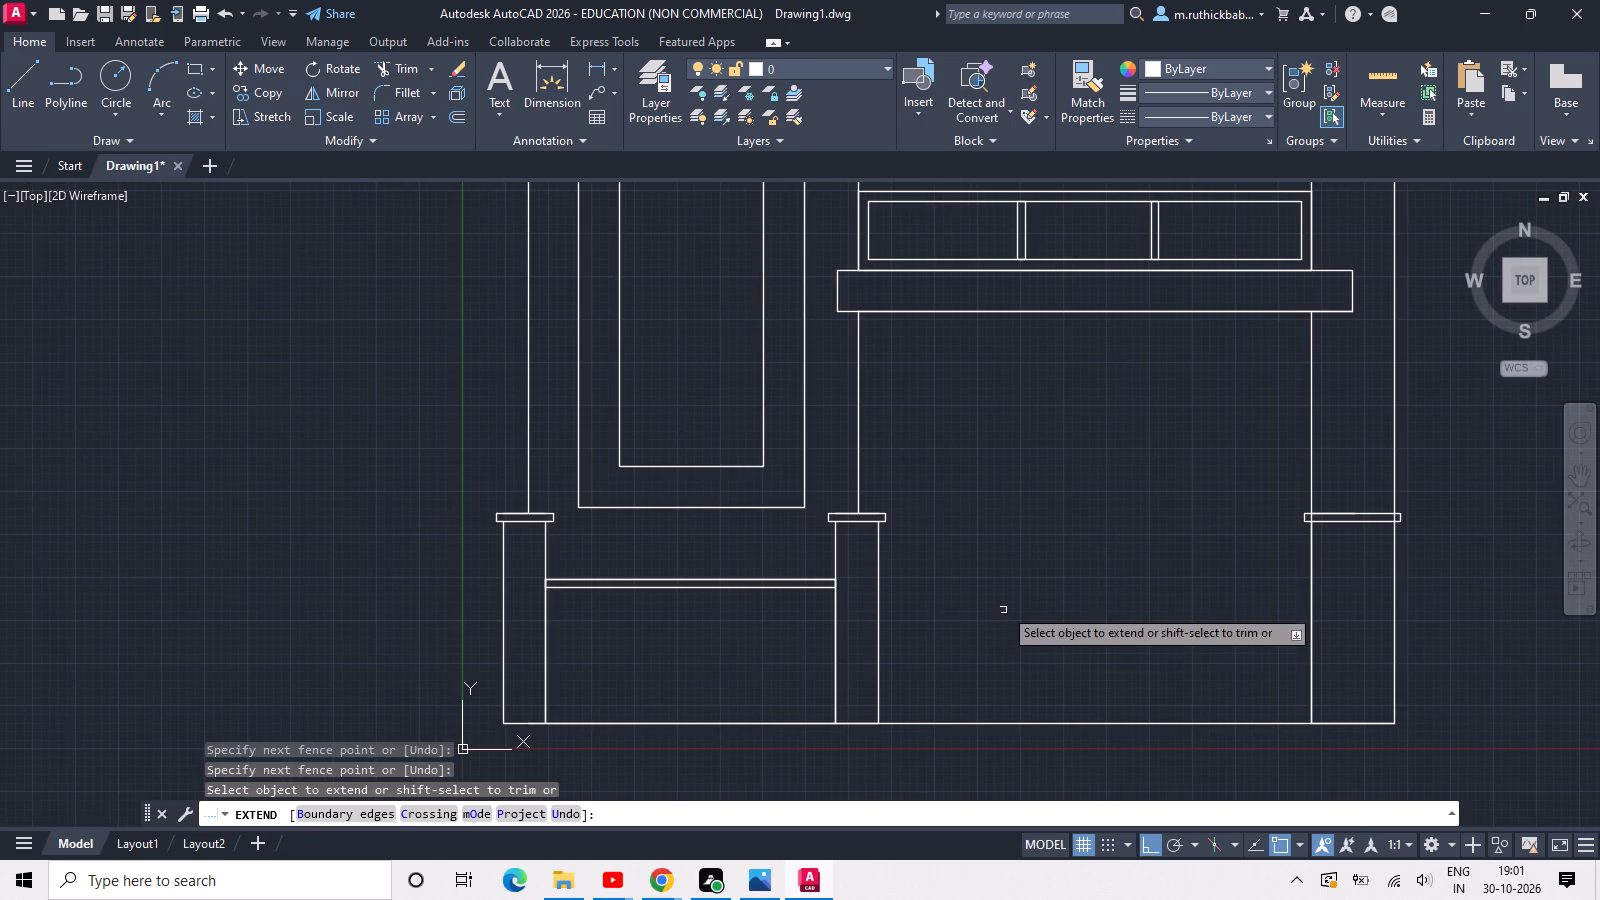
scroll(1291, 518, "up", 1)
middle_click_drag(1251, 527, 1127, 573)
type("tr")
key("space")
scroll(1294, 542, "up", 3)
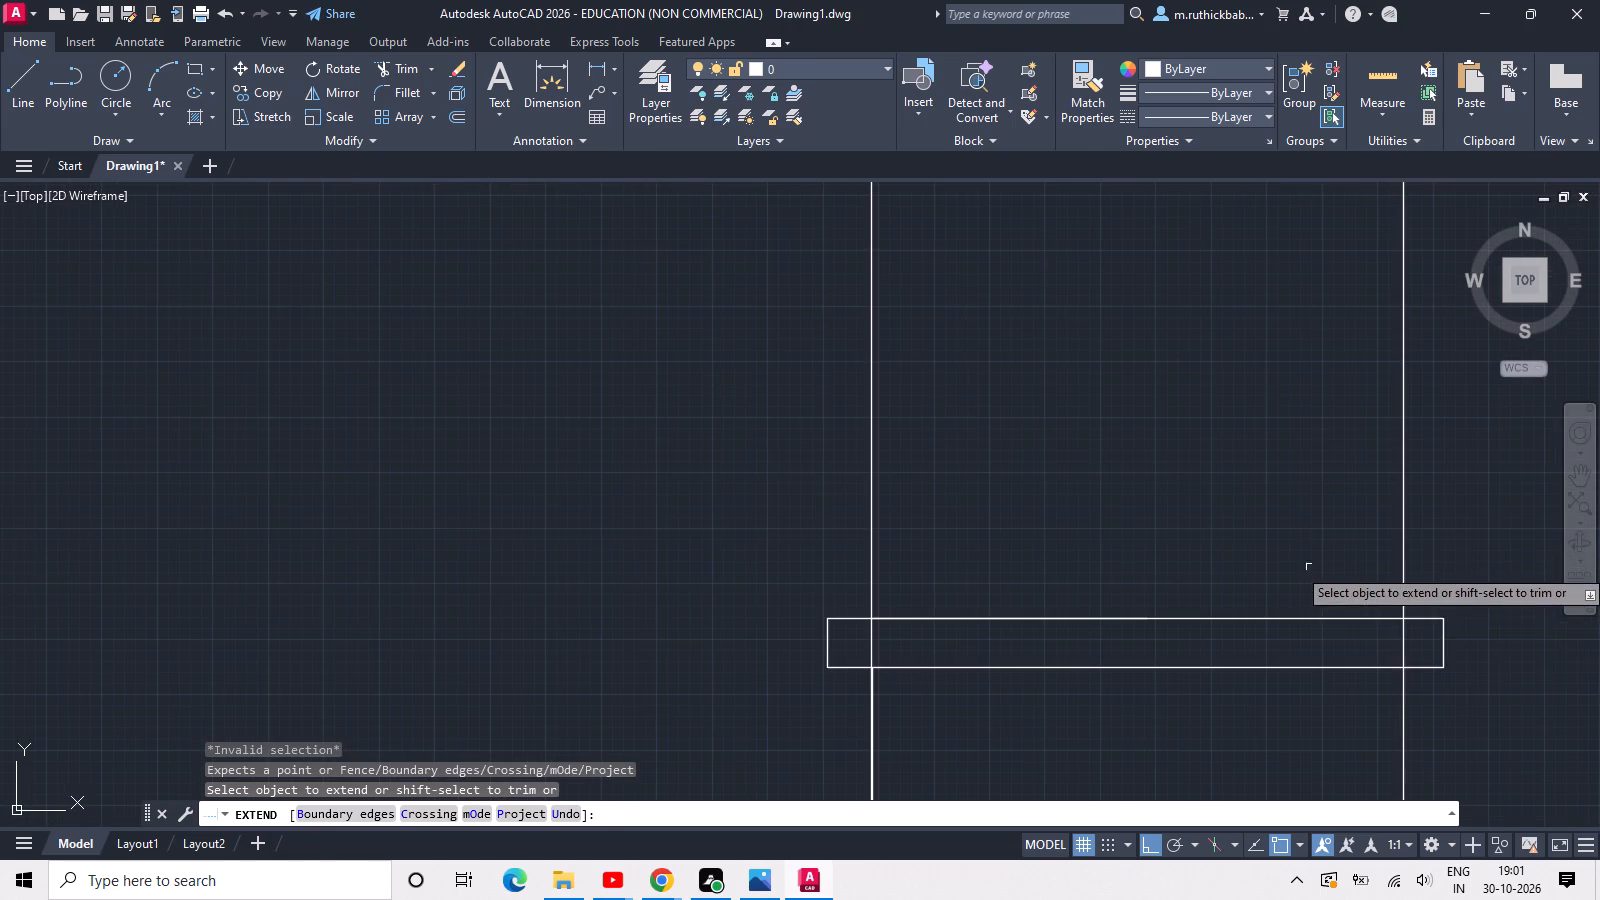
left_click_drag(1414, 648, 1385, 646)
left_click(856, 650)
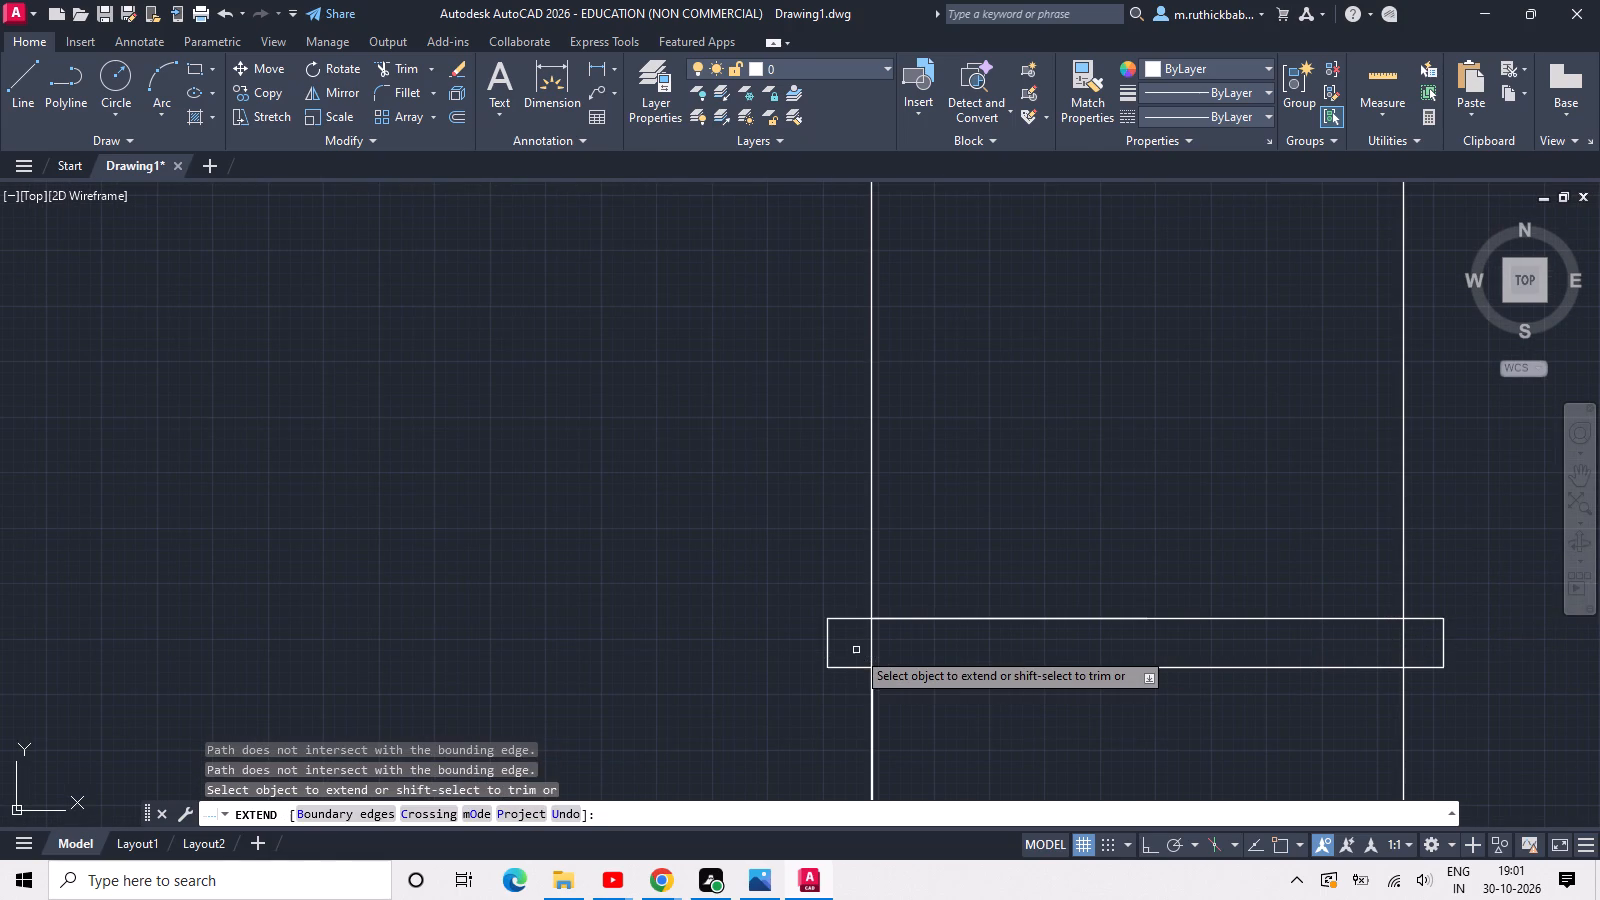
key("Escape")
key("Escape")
Trim the bay's right edge and the outer right vertical line where they cross the widened cap.
type("tr")
key("space")
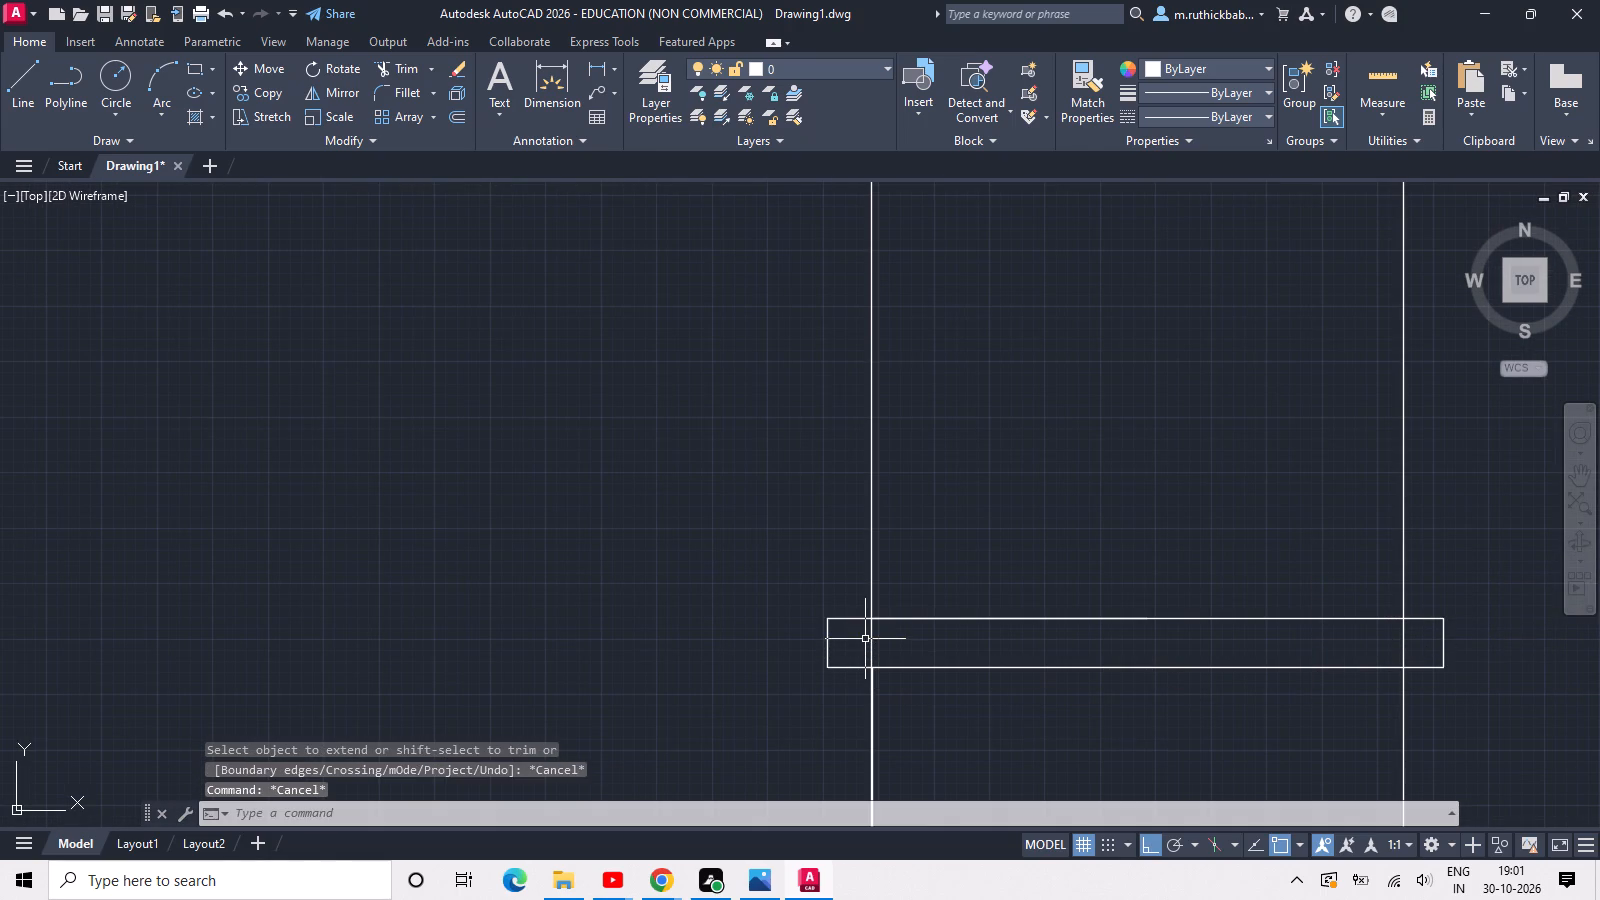
left_click(865, 639)
left_click(1410, 642)
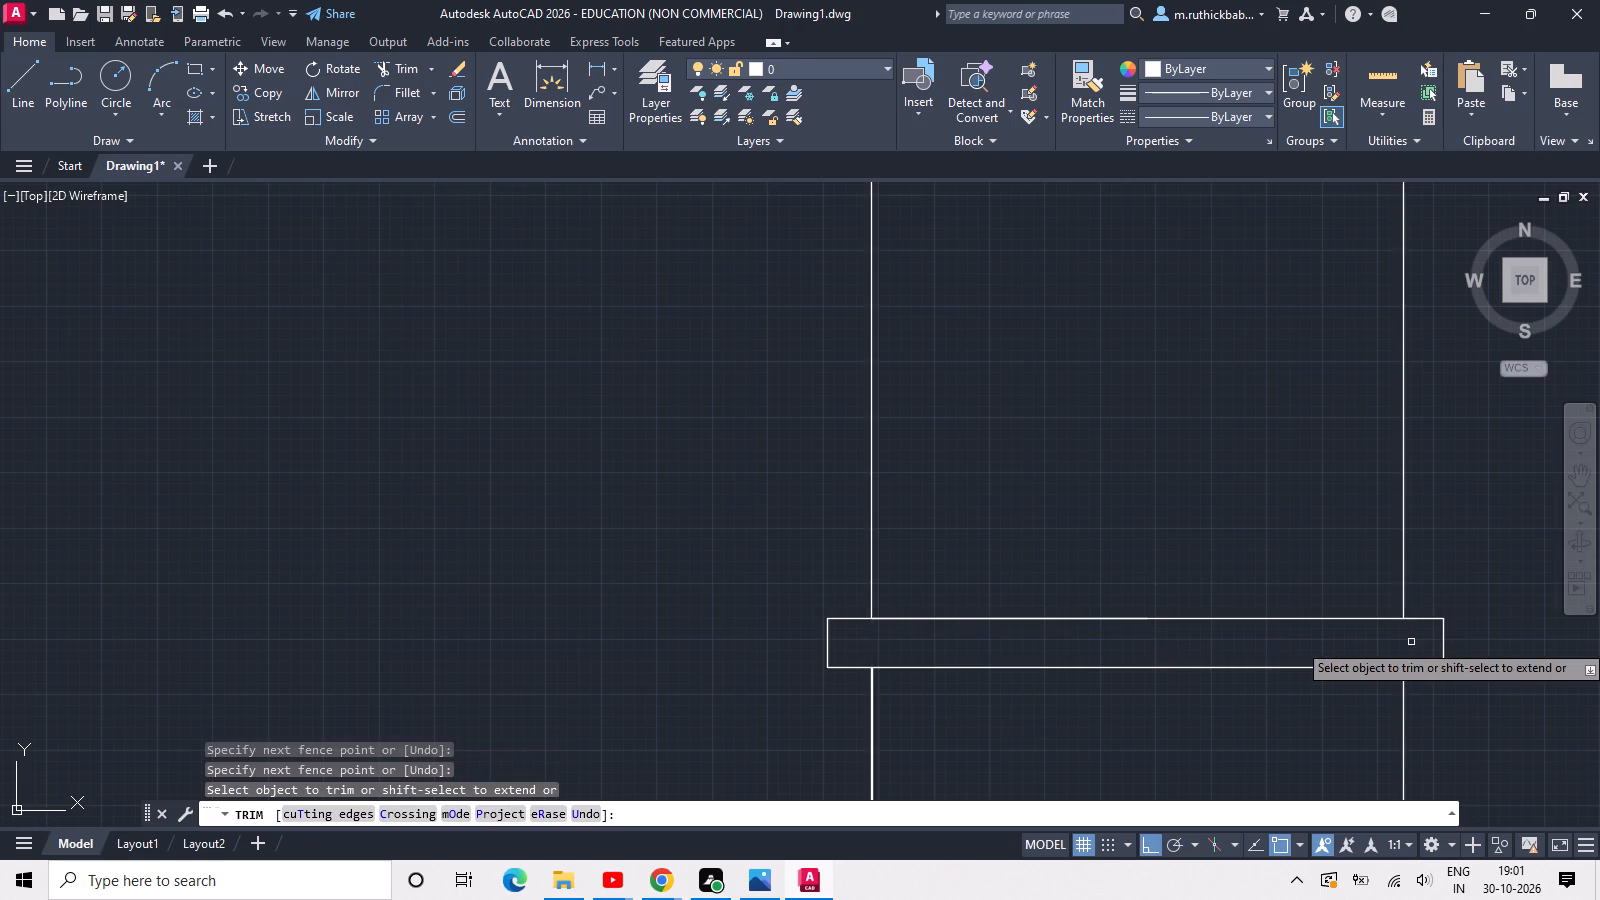
scroll(1407, 644, "down", 2)
key("Escape")
Draw a low wall rectangle about 10'-6" by 3'-8" on the base line between the middle and right posts.
middle_click_drag(995, 672, 1054, 466)
scroll(644, 91, "down", 3)
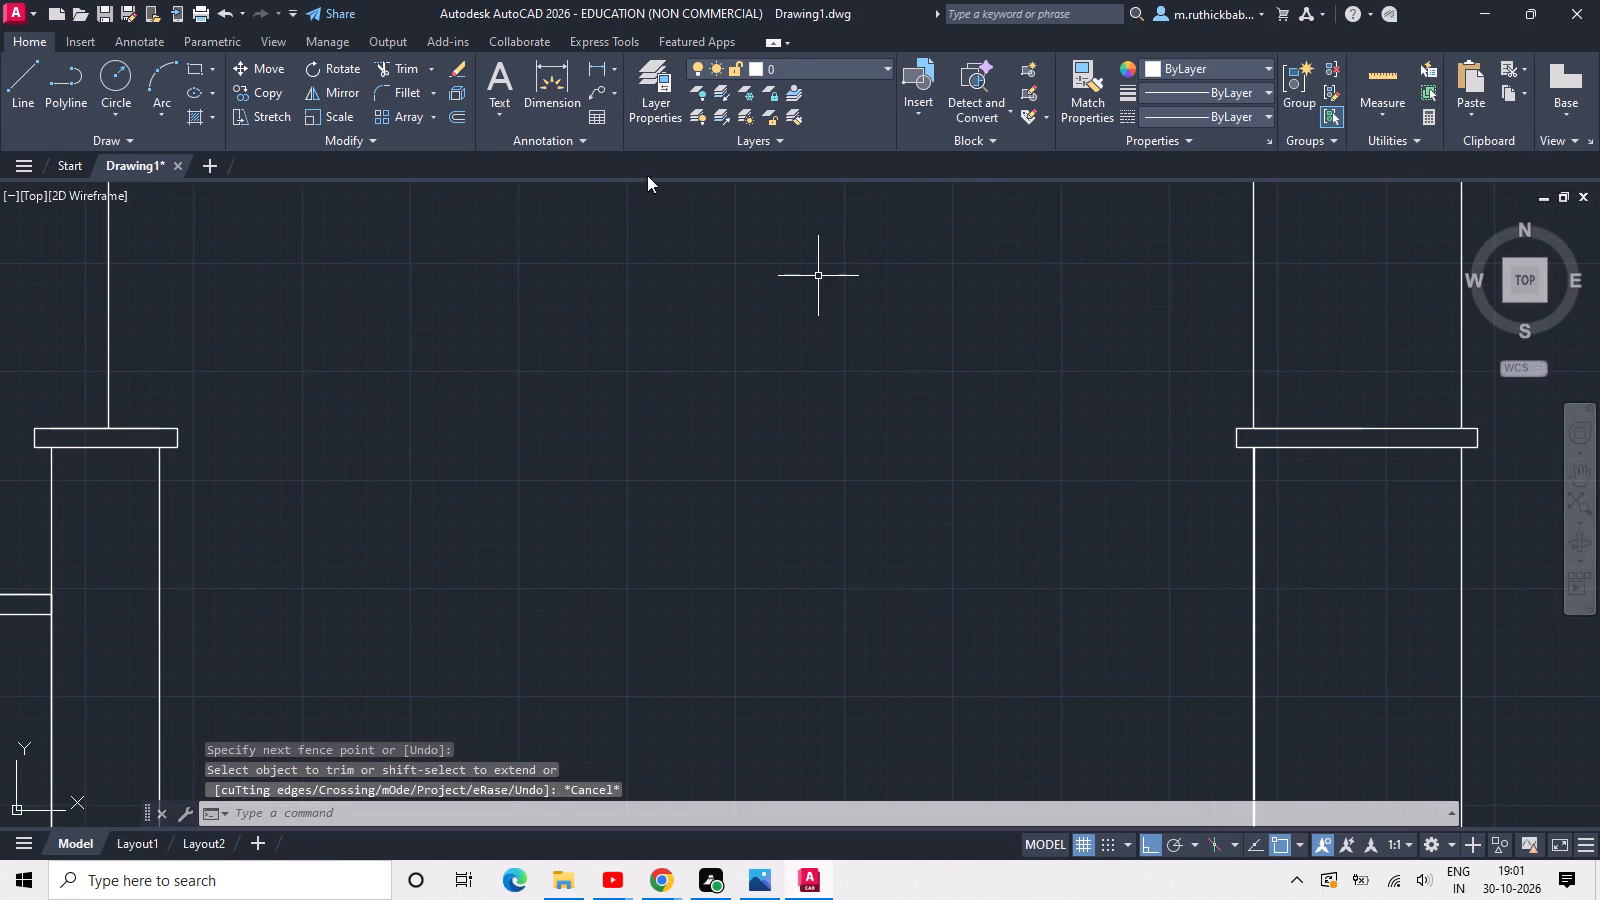
scroll(672, 297, "down", 2)
middle_click_drag(666, 340, 774, 327)
type("rec")
key("space")
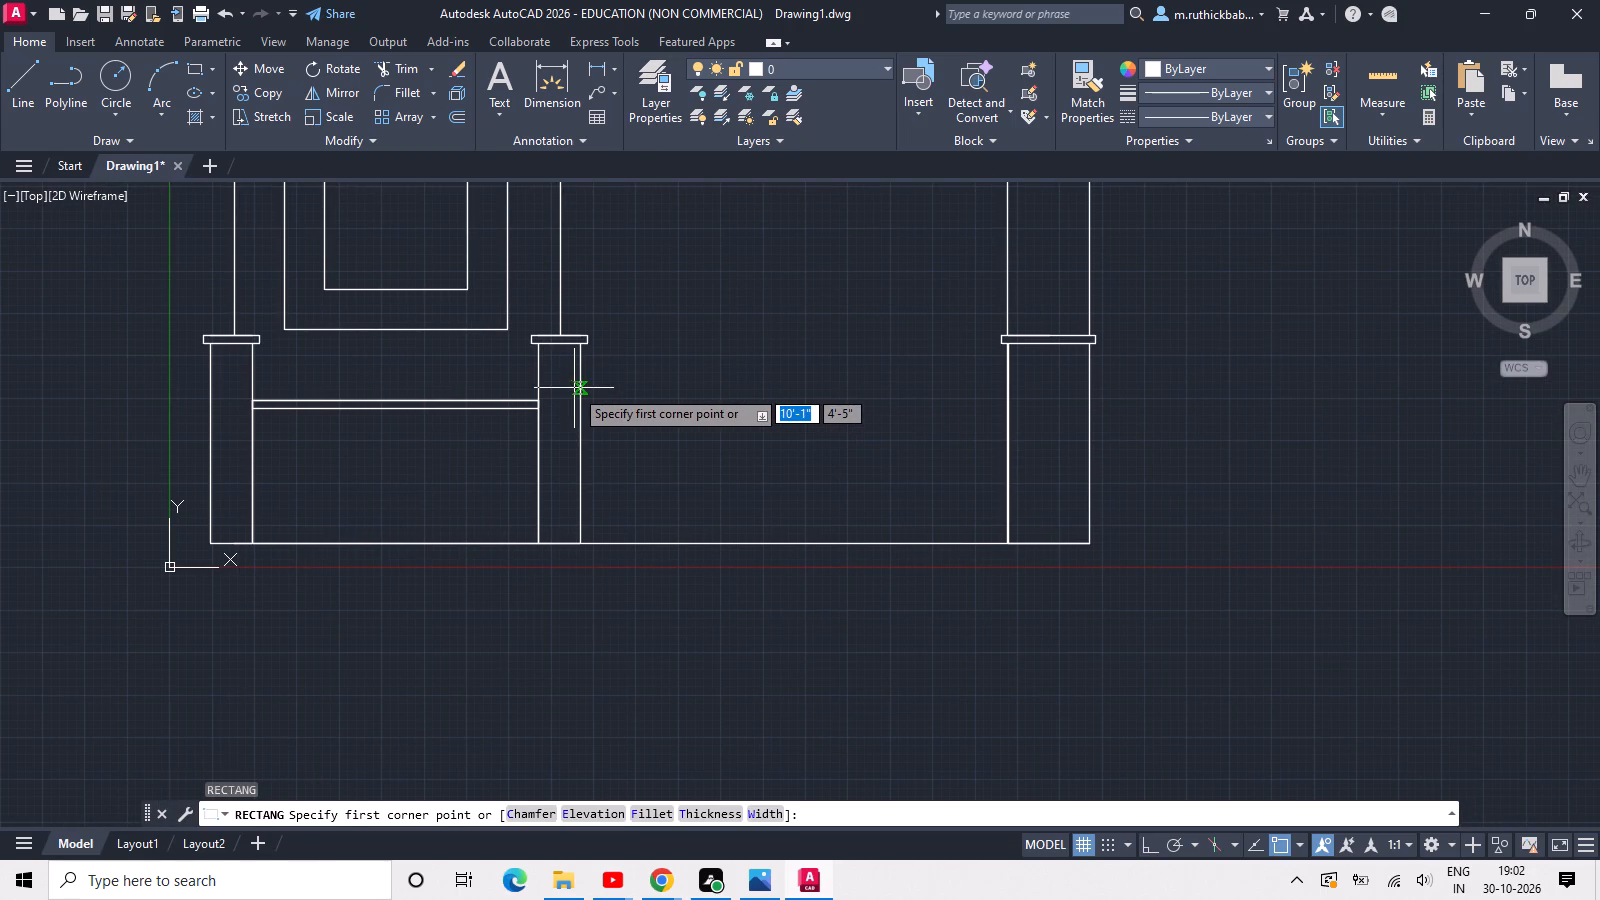
left_click(578, 395)
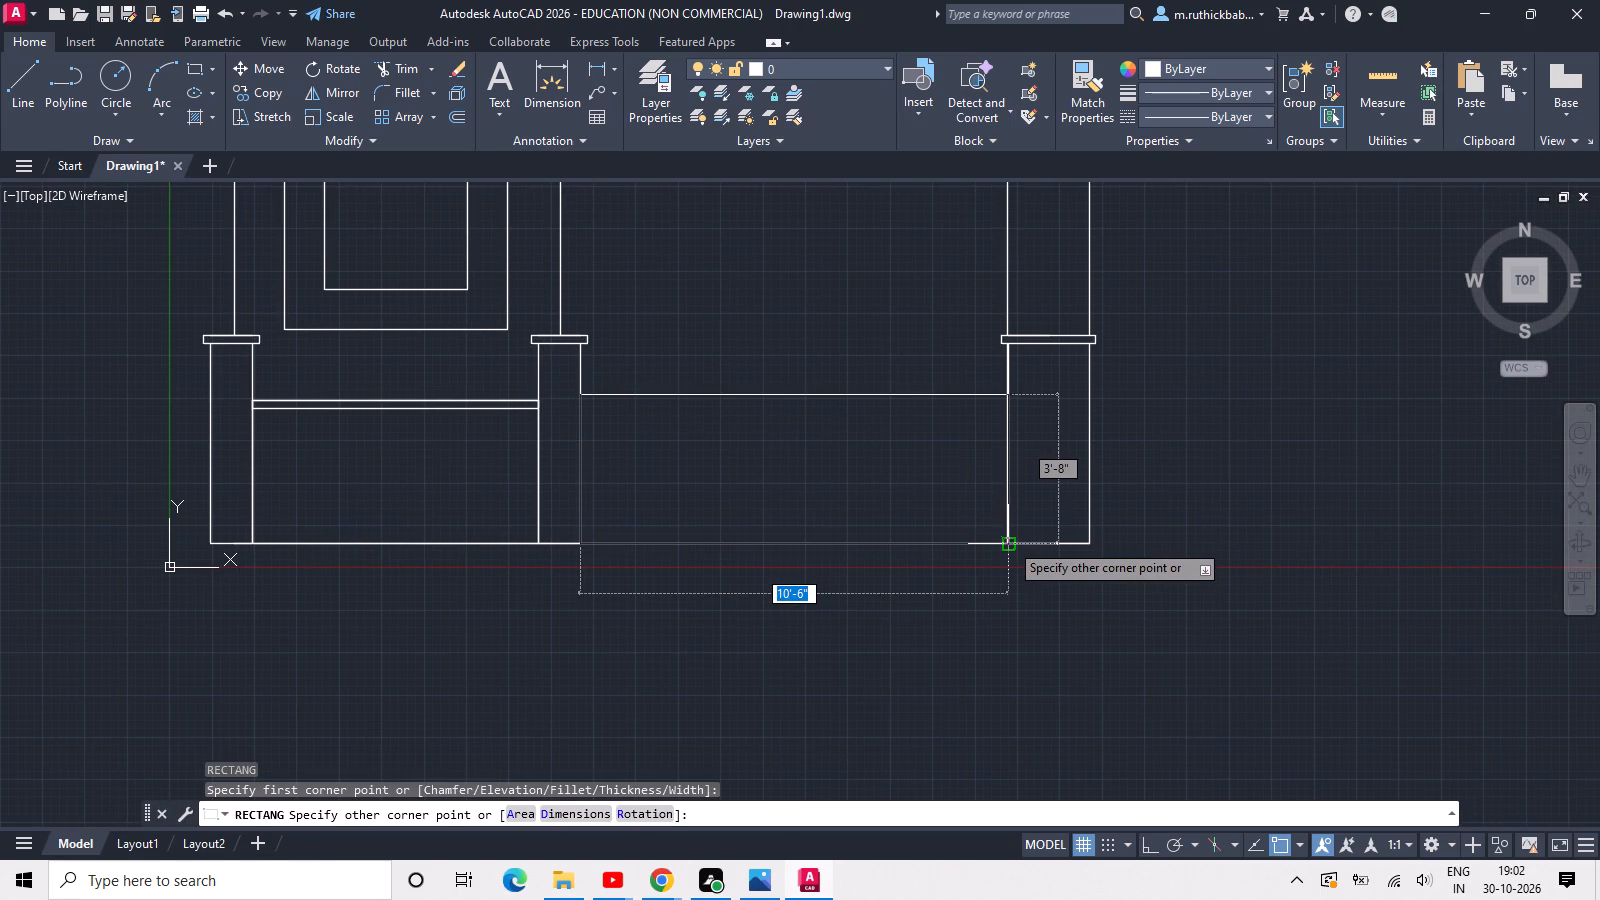
left_click(1009, 542)
Offset the new low wall rectangle 3" inward to form an inner frame.
type("off 3")
key("space")
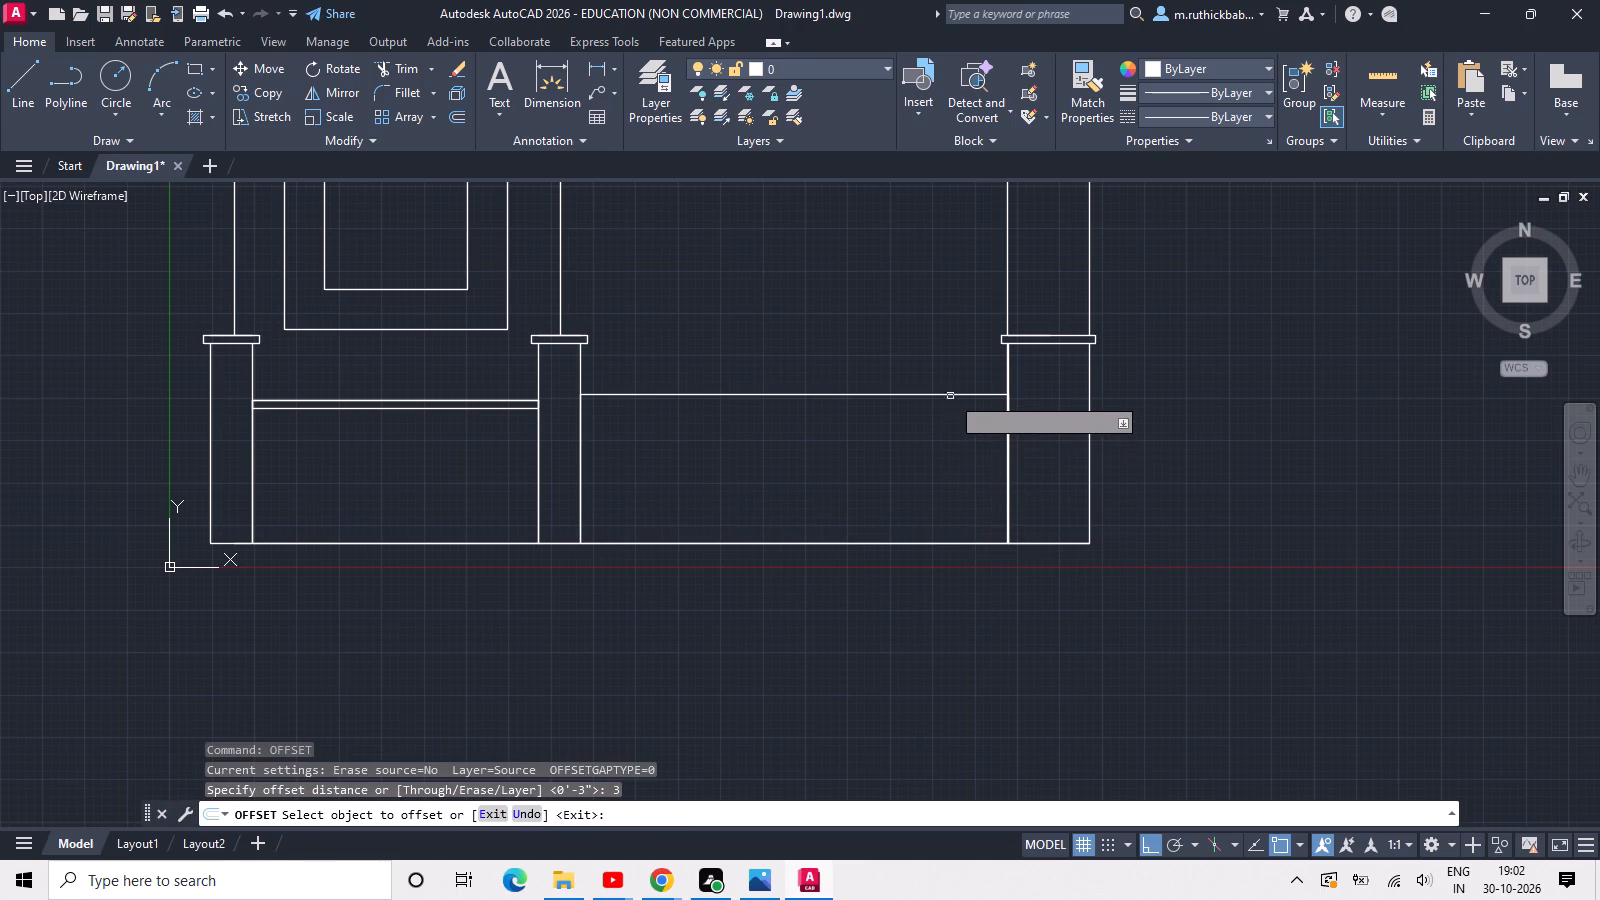
left_click(950, 395)
left_click(948, 410)
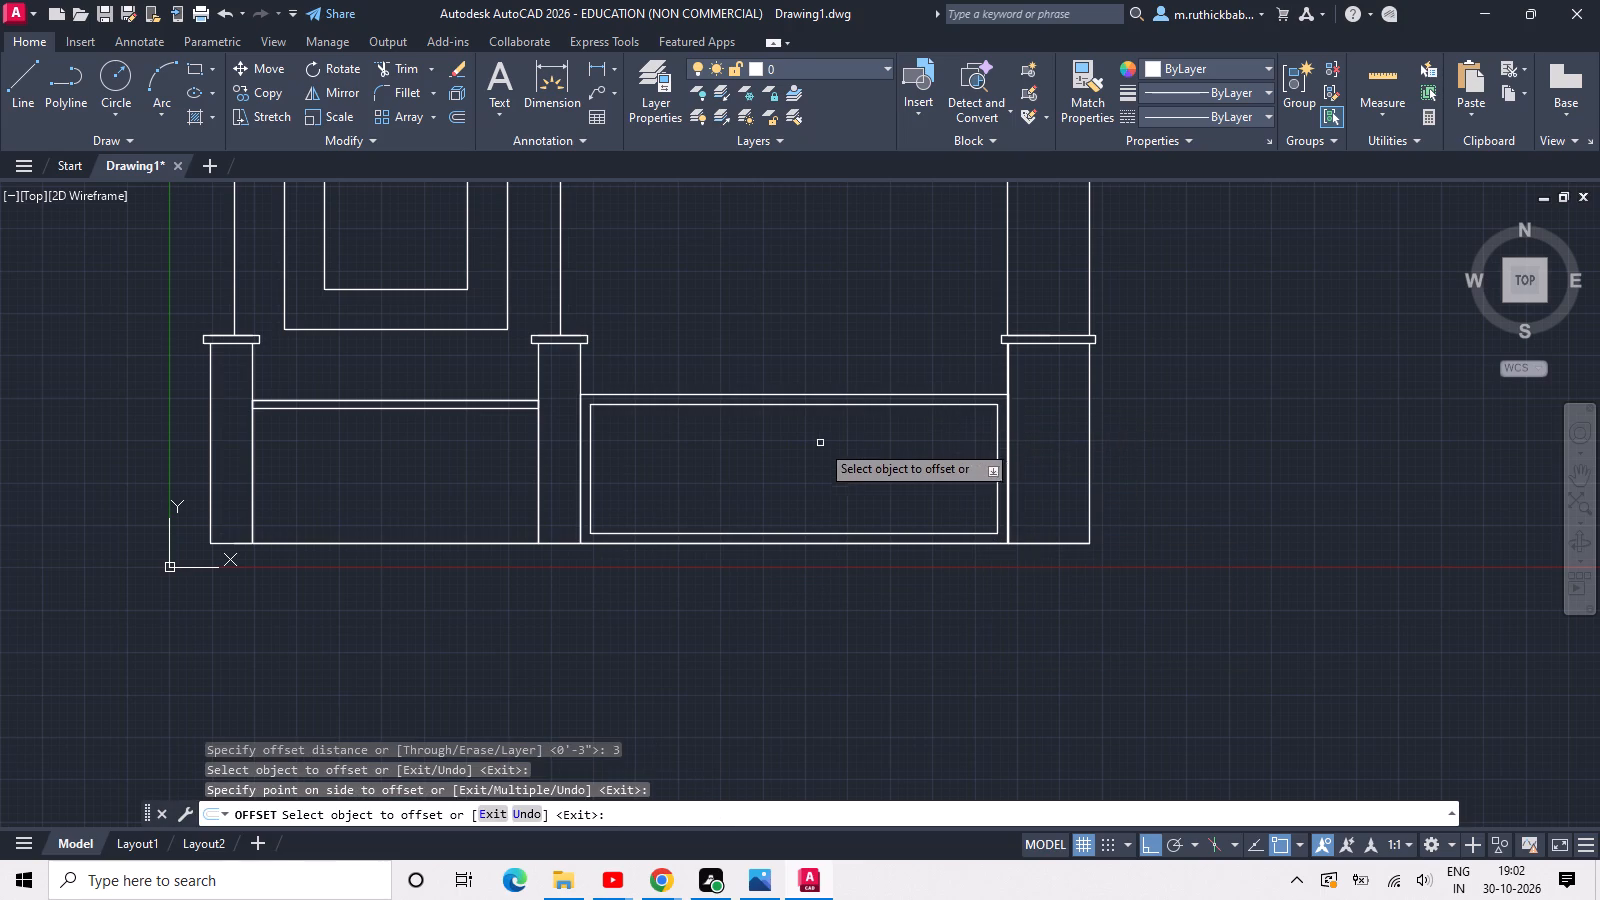
scroll(794, 441, "up", 1)
key("Escape")
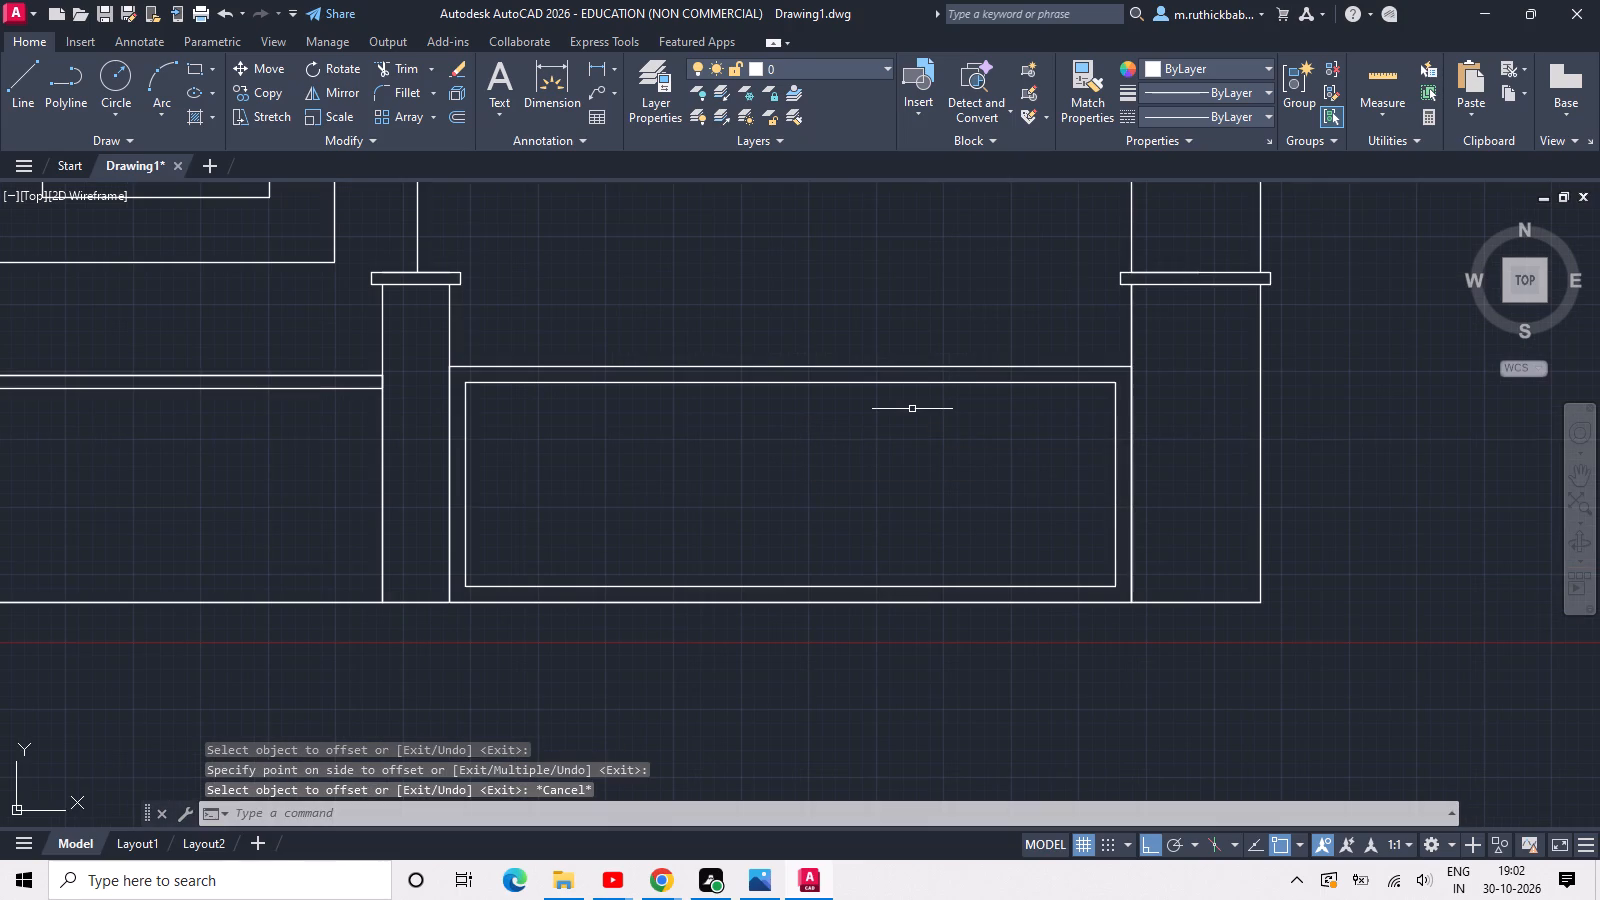
Draw a narrow vertical divider rectangle from the inner frame's top midpoint down to its bottom edge.
key("r")
type("ec")
key("space")
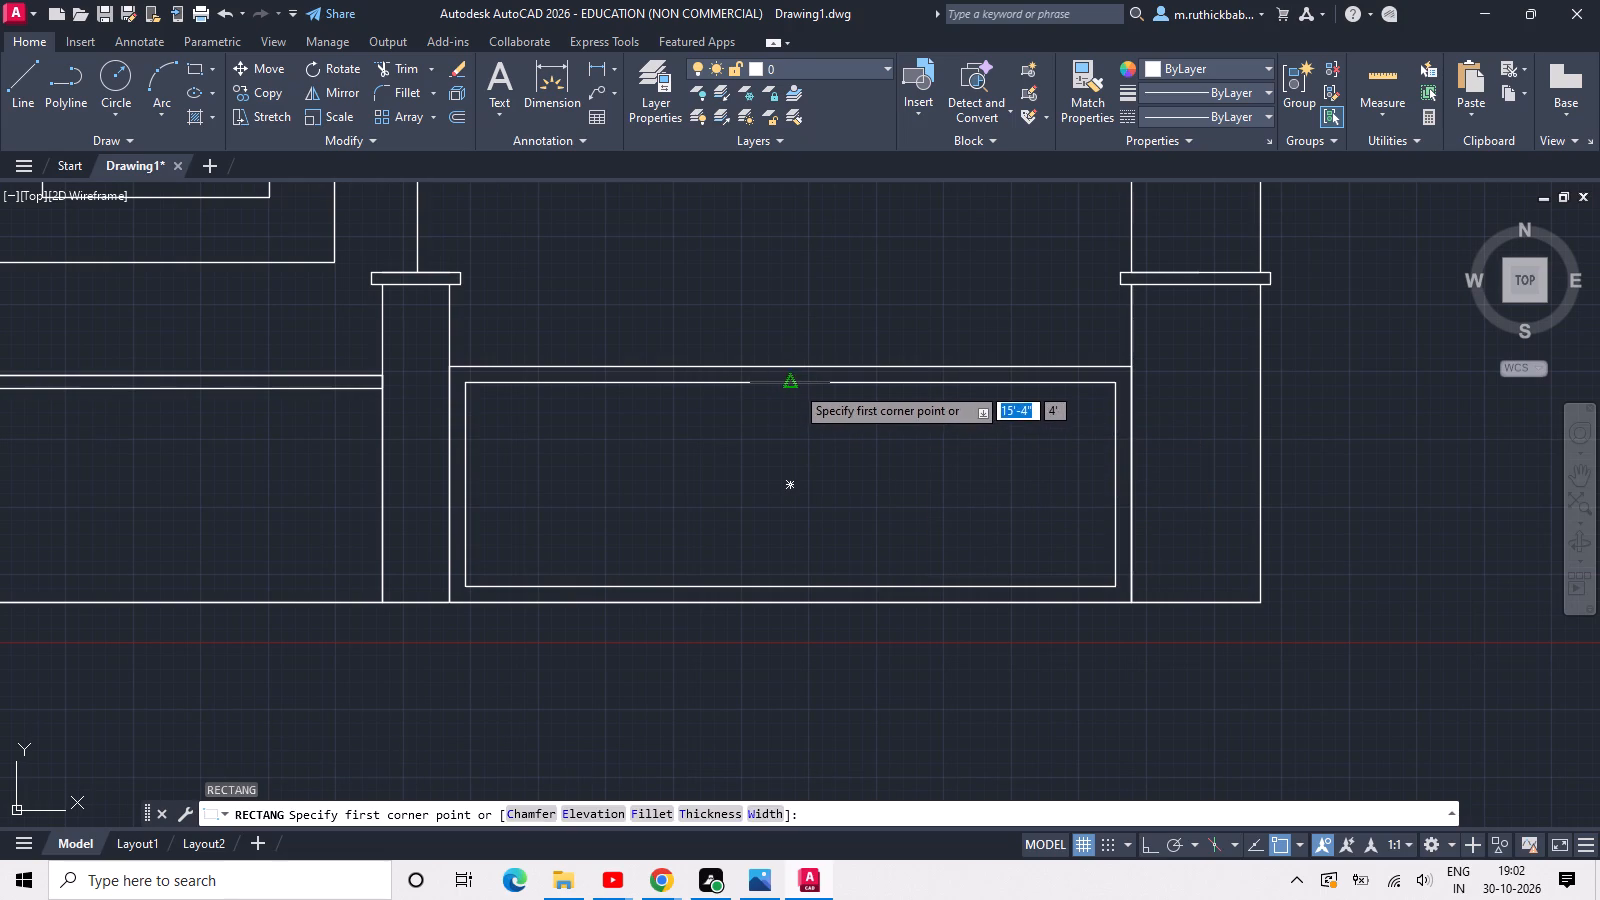
left_click(782, 386)
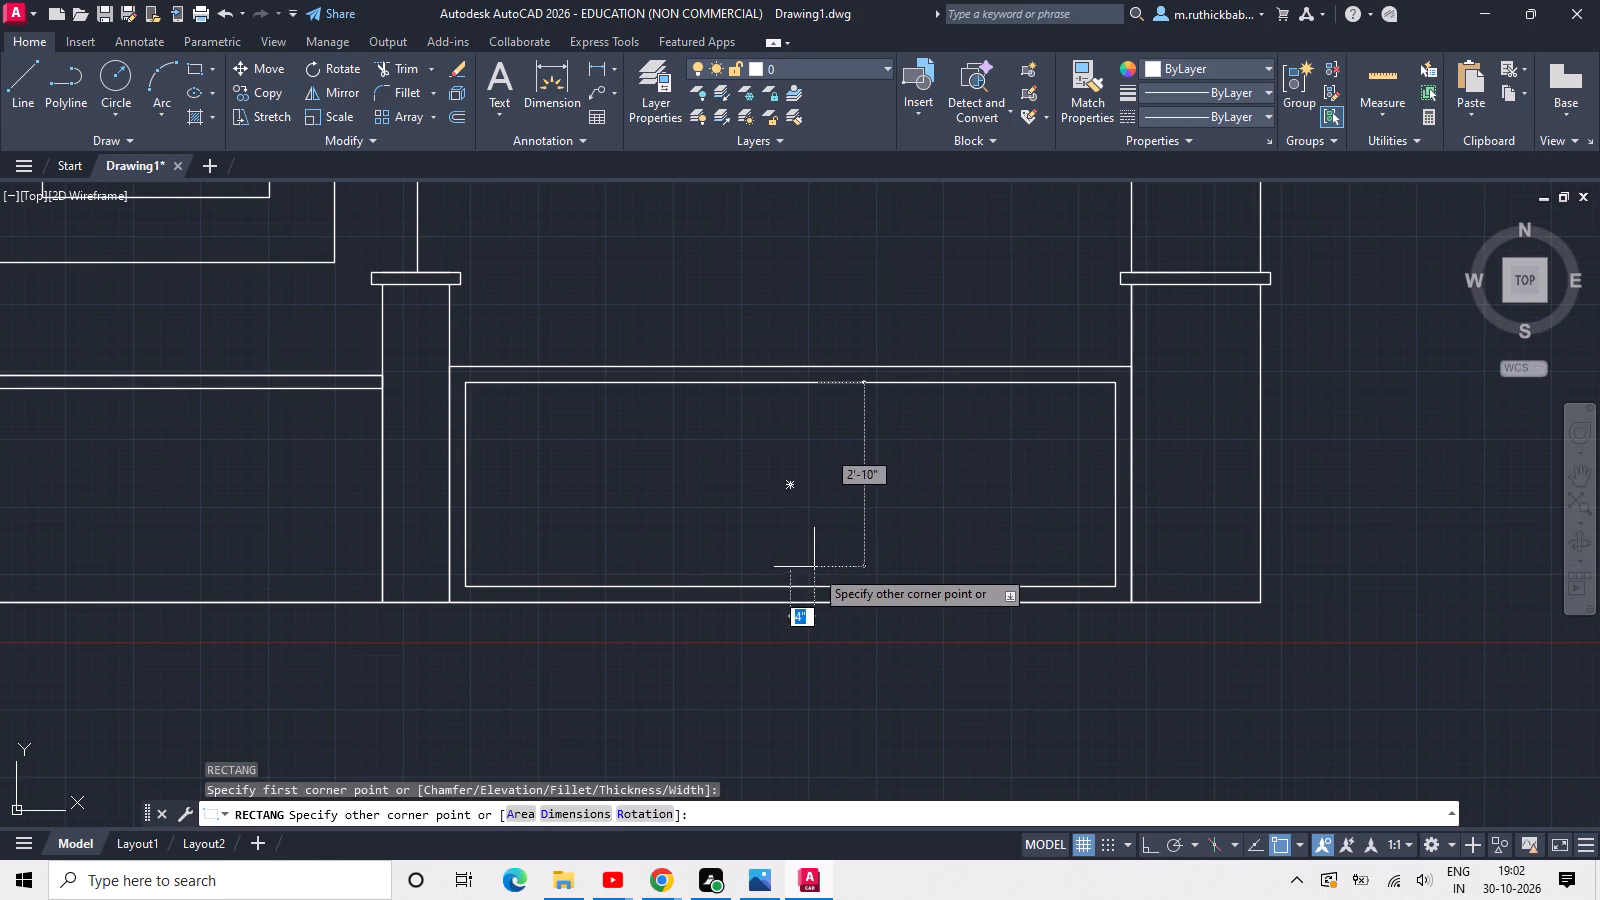
left_click(802, 588)
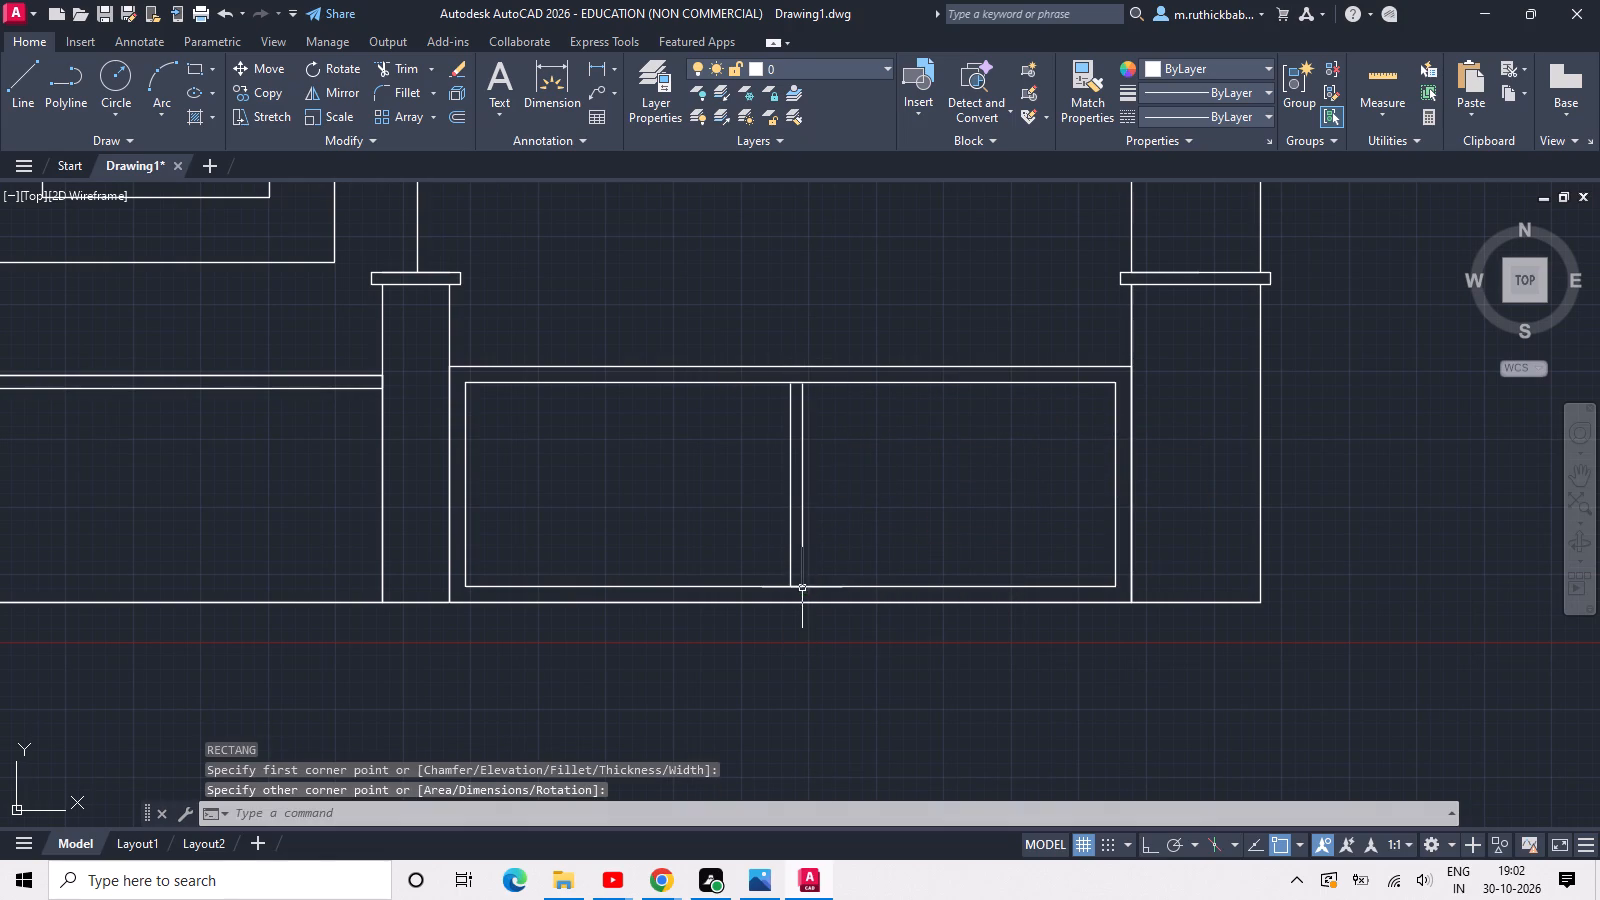
Insert the imperial Door Elevation block from the architectural tool palette into the drawing.
middle_click_drag(769, 505, 893, 494)
scroll(894, 483, "down", 1)
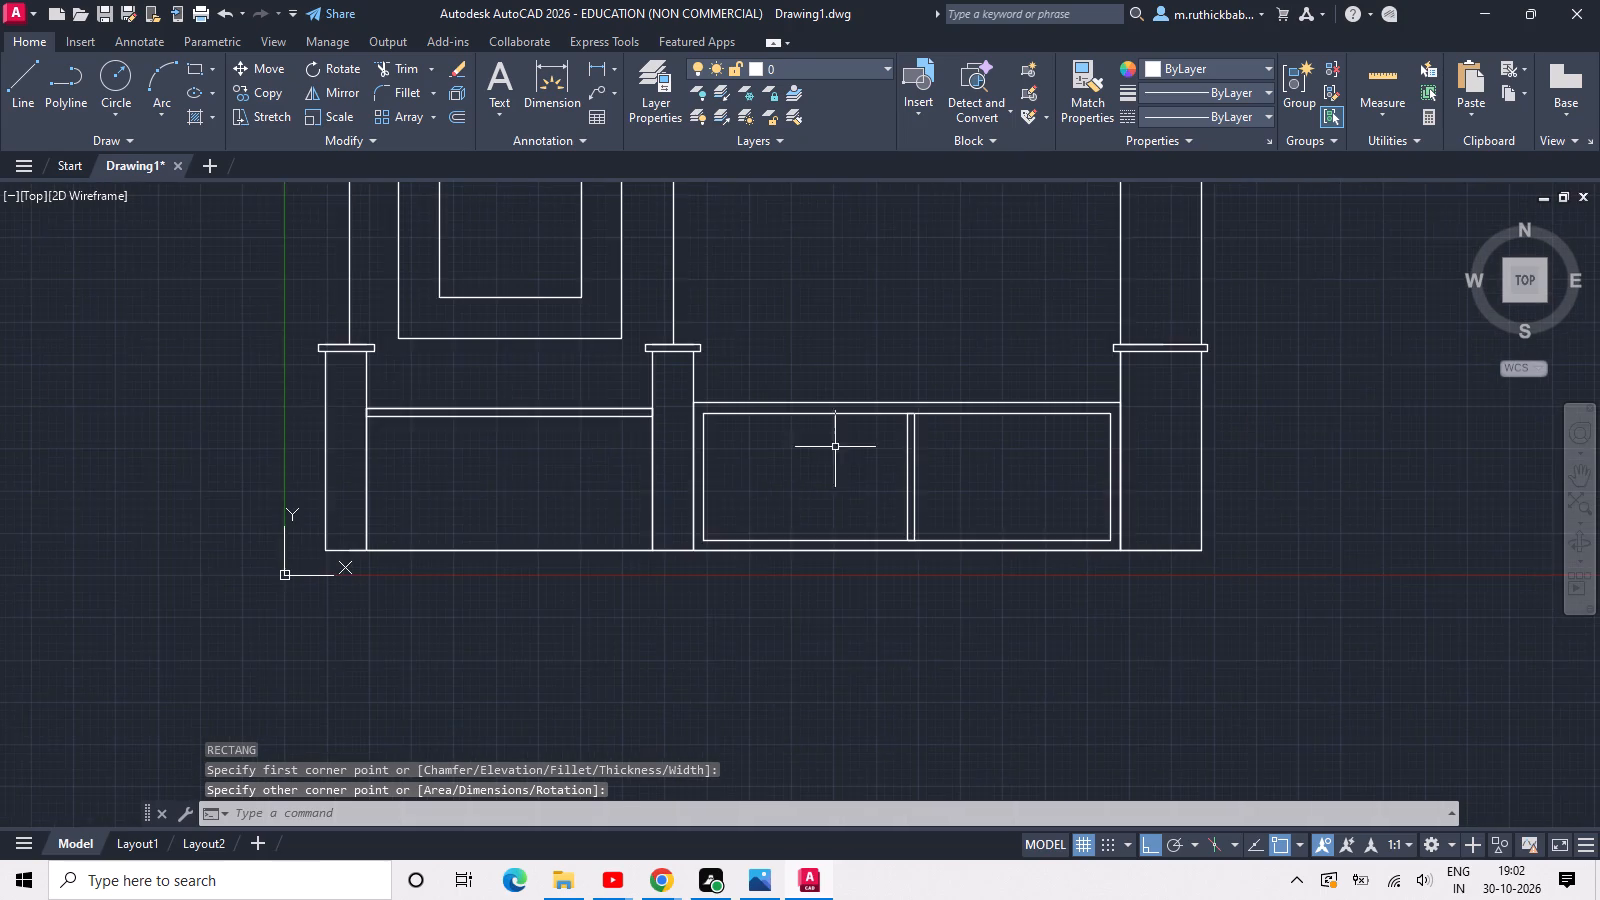
middle_click_drag(821, 443, 878, 483)
scroll(901, 426, "down", 1)
middle_click_drag(899, 364, 913, 481)
scroll(916, 448, "down", 1)
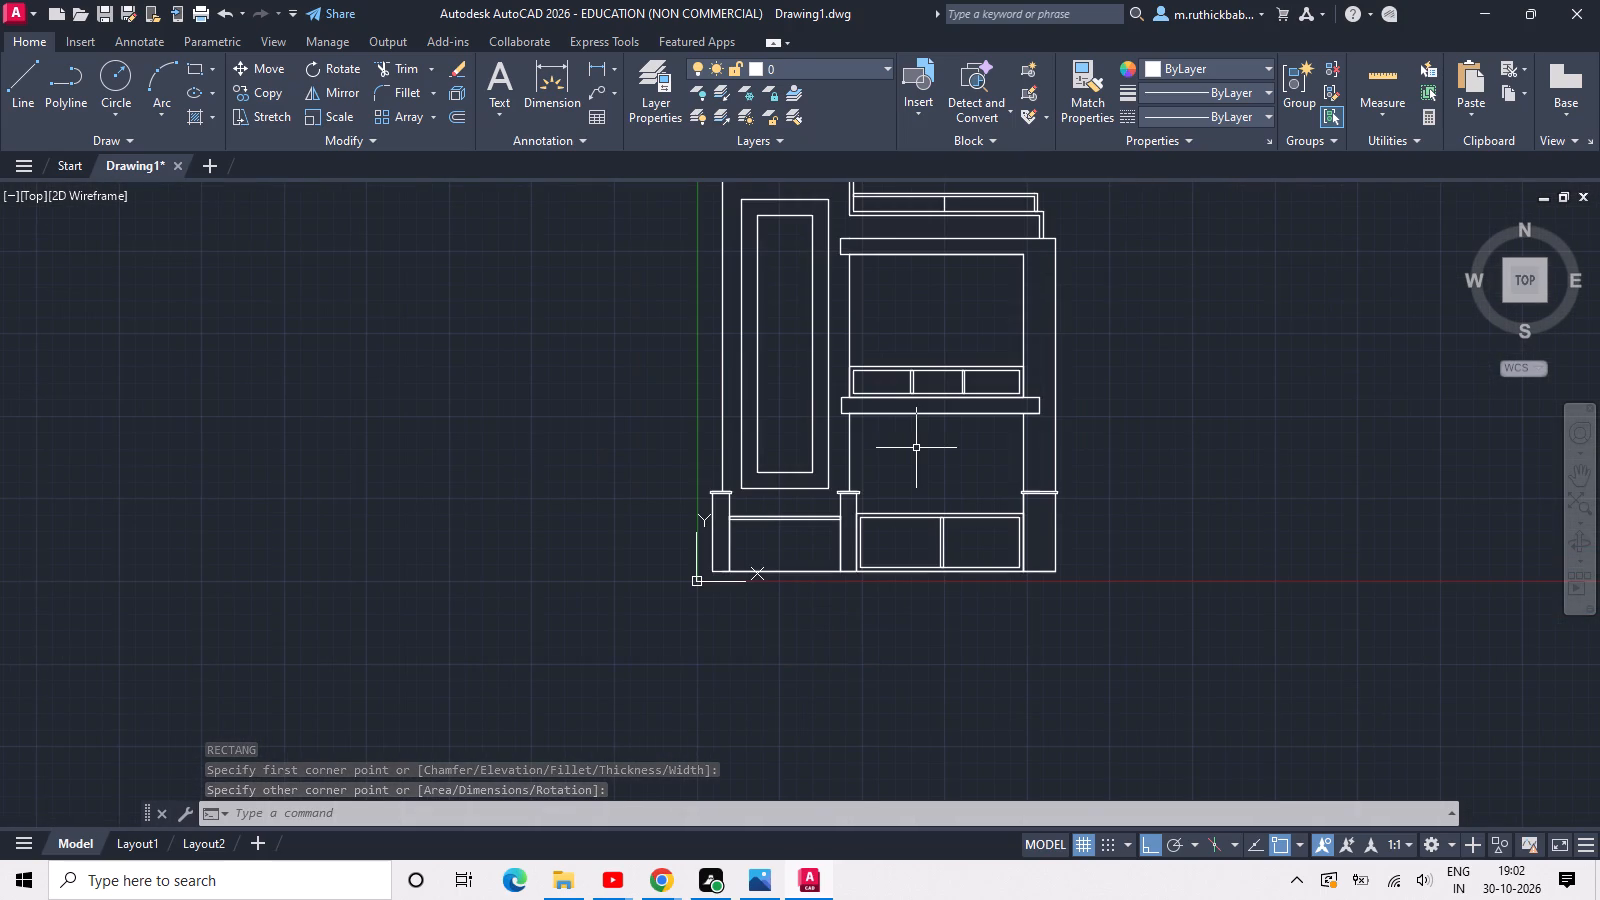
key("ctrl+3")
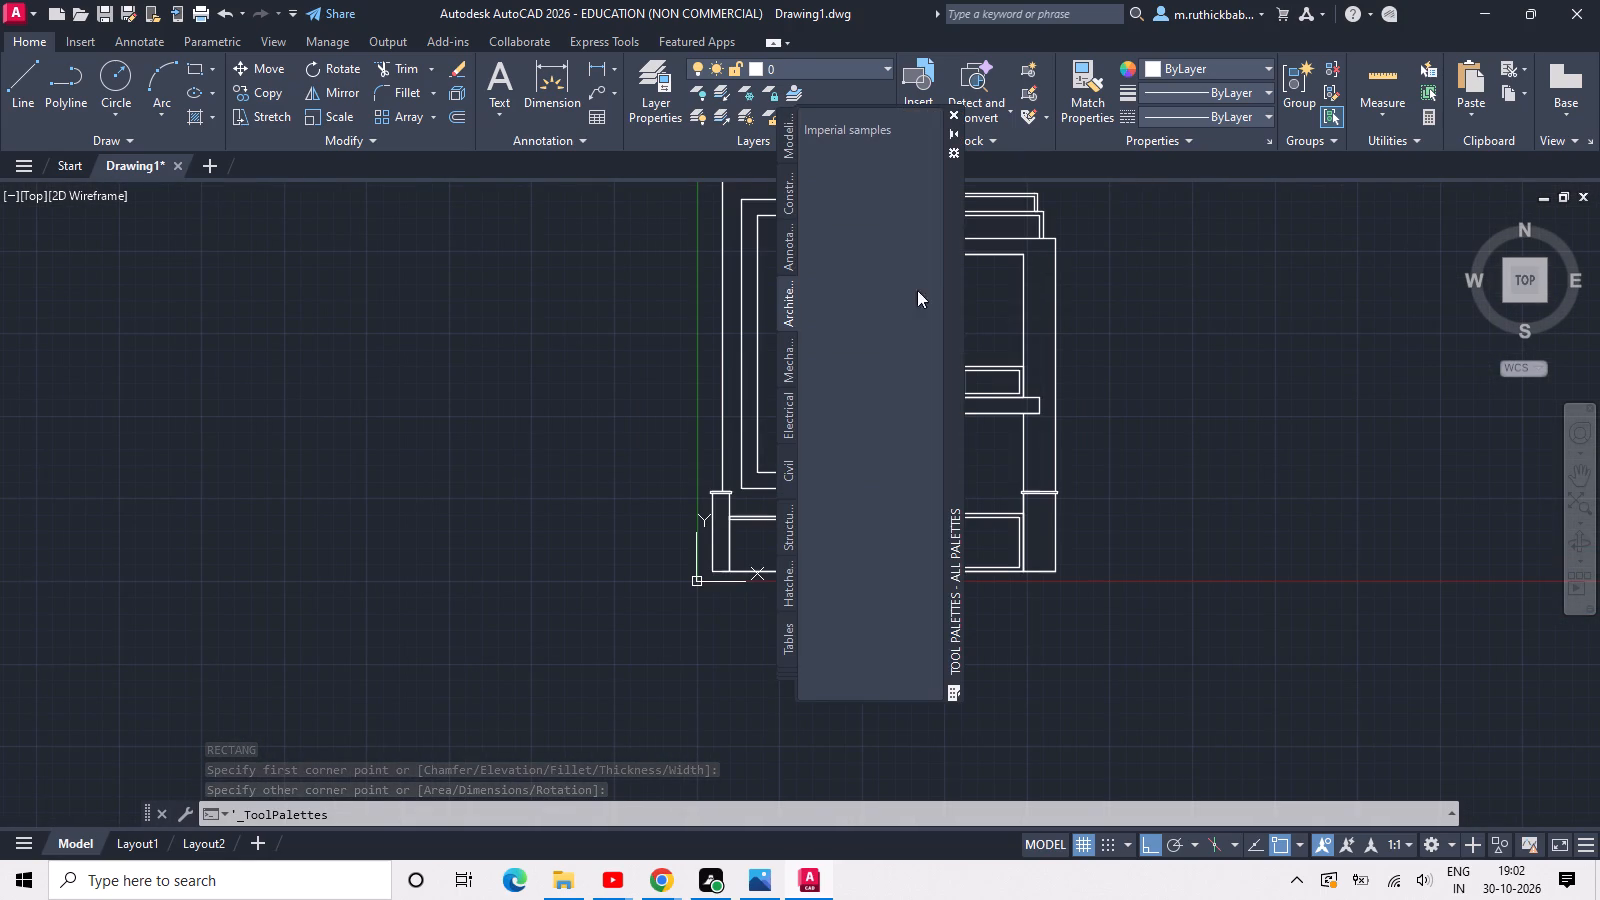
left_click_drag(853, 494, 1209, 466)
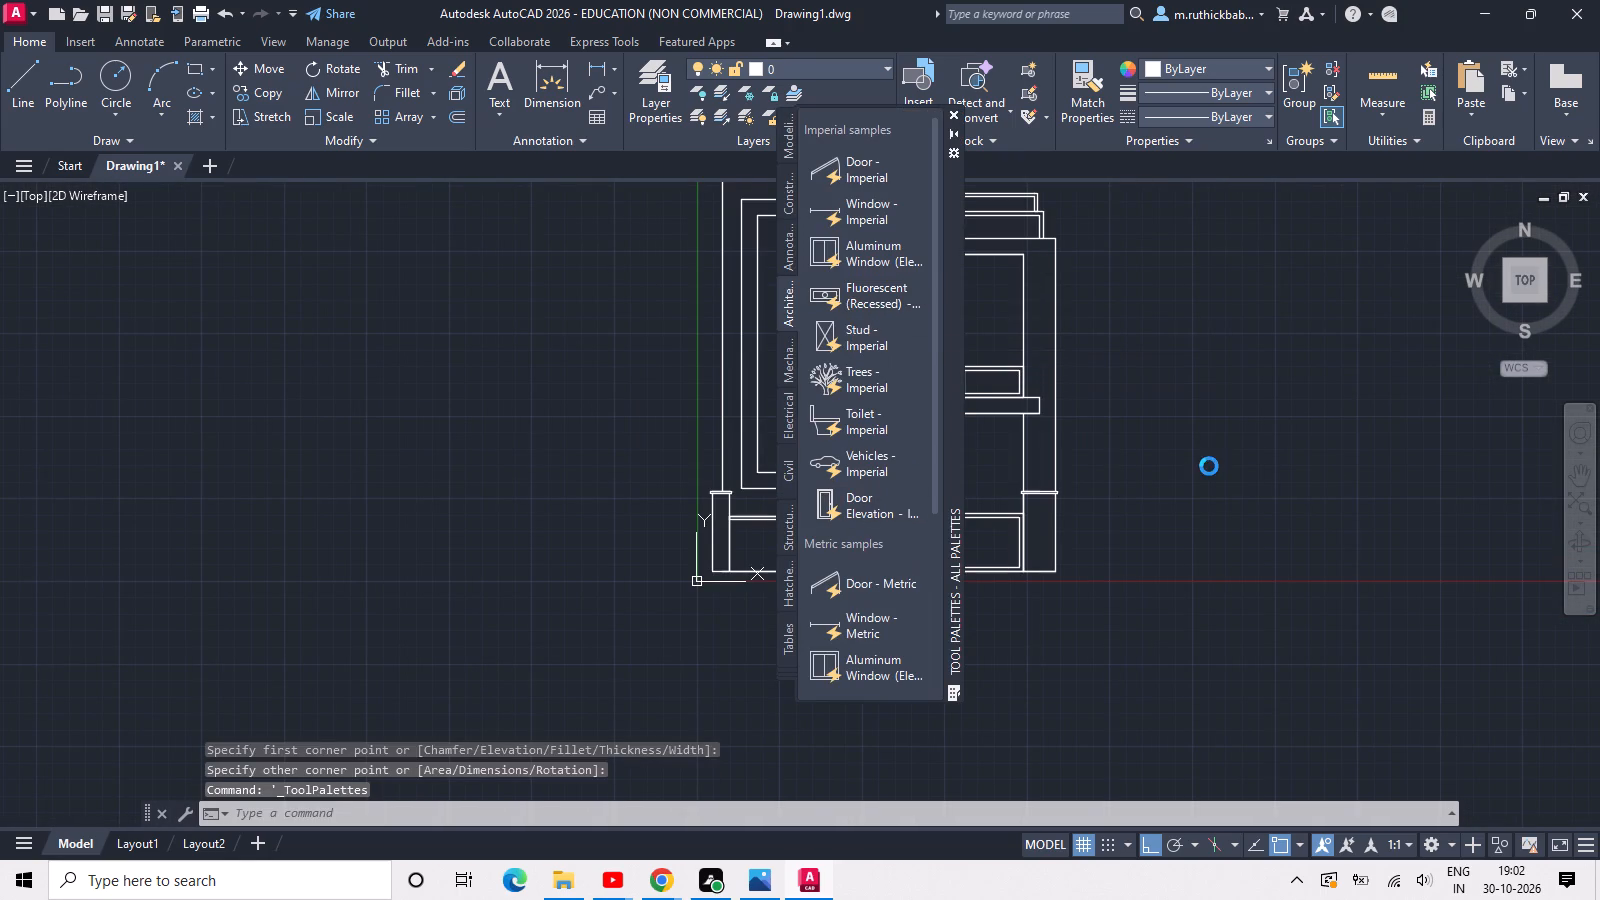
left_click_drag(1209, 466, 1207, 469)
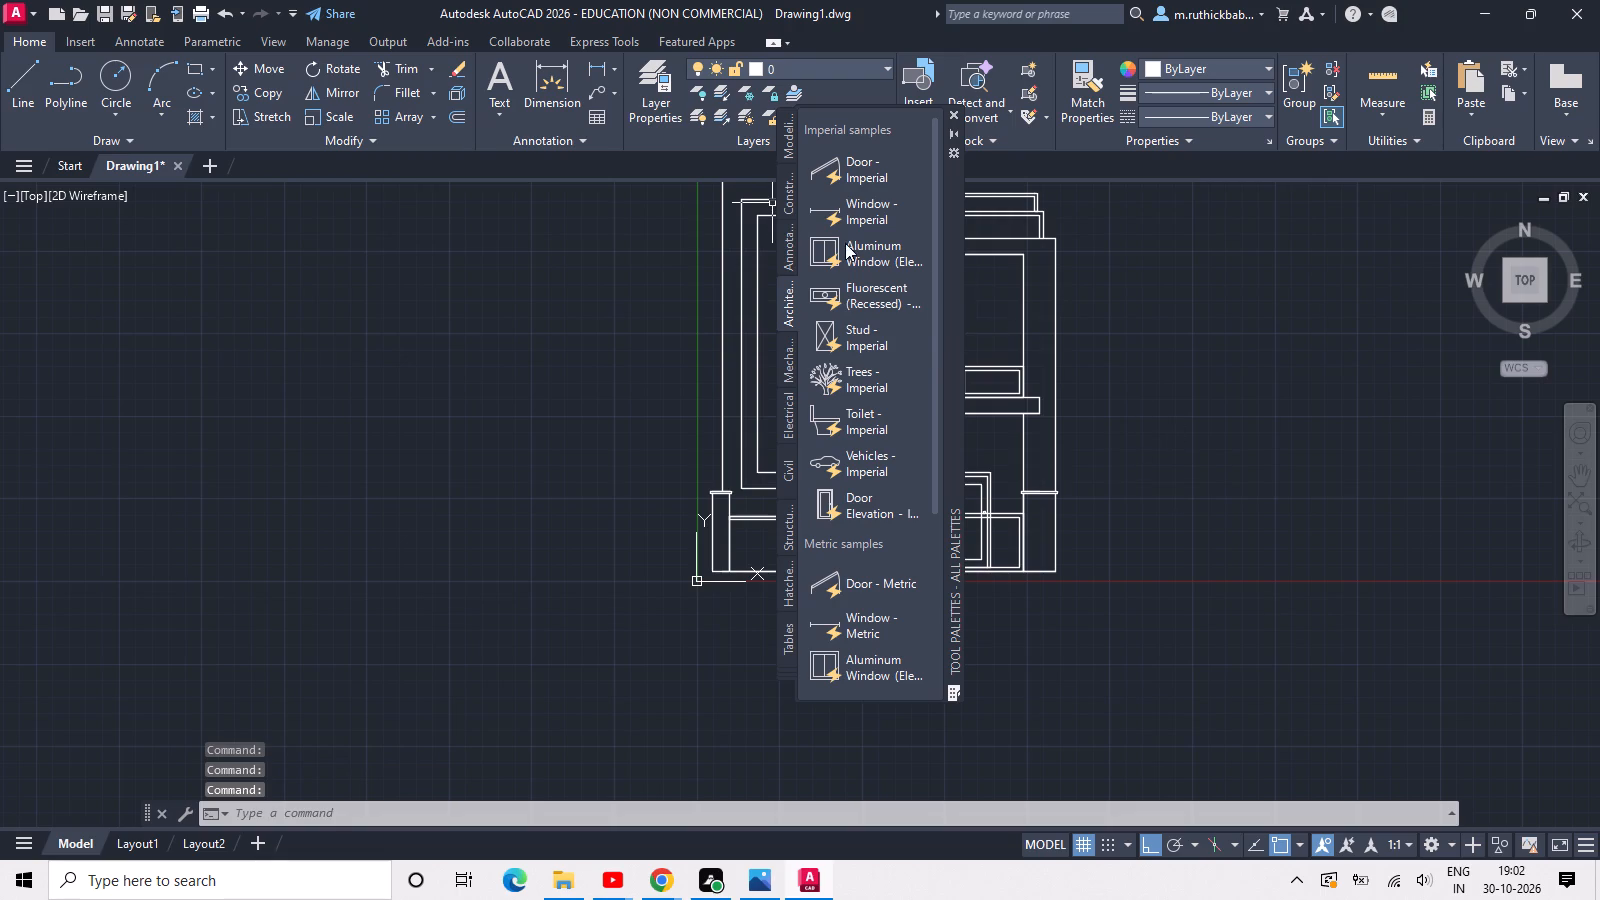
Insert the imperial Aluminum Window elevation block in the empty space right of the facade and close the tool palettes.
left_click_drag(847, 246, 1232, 414)
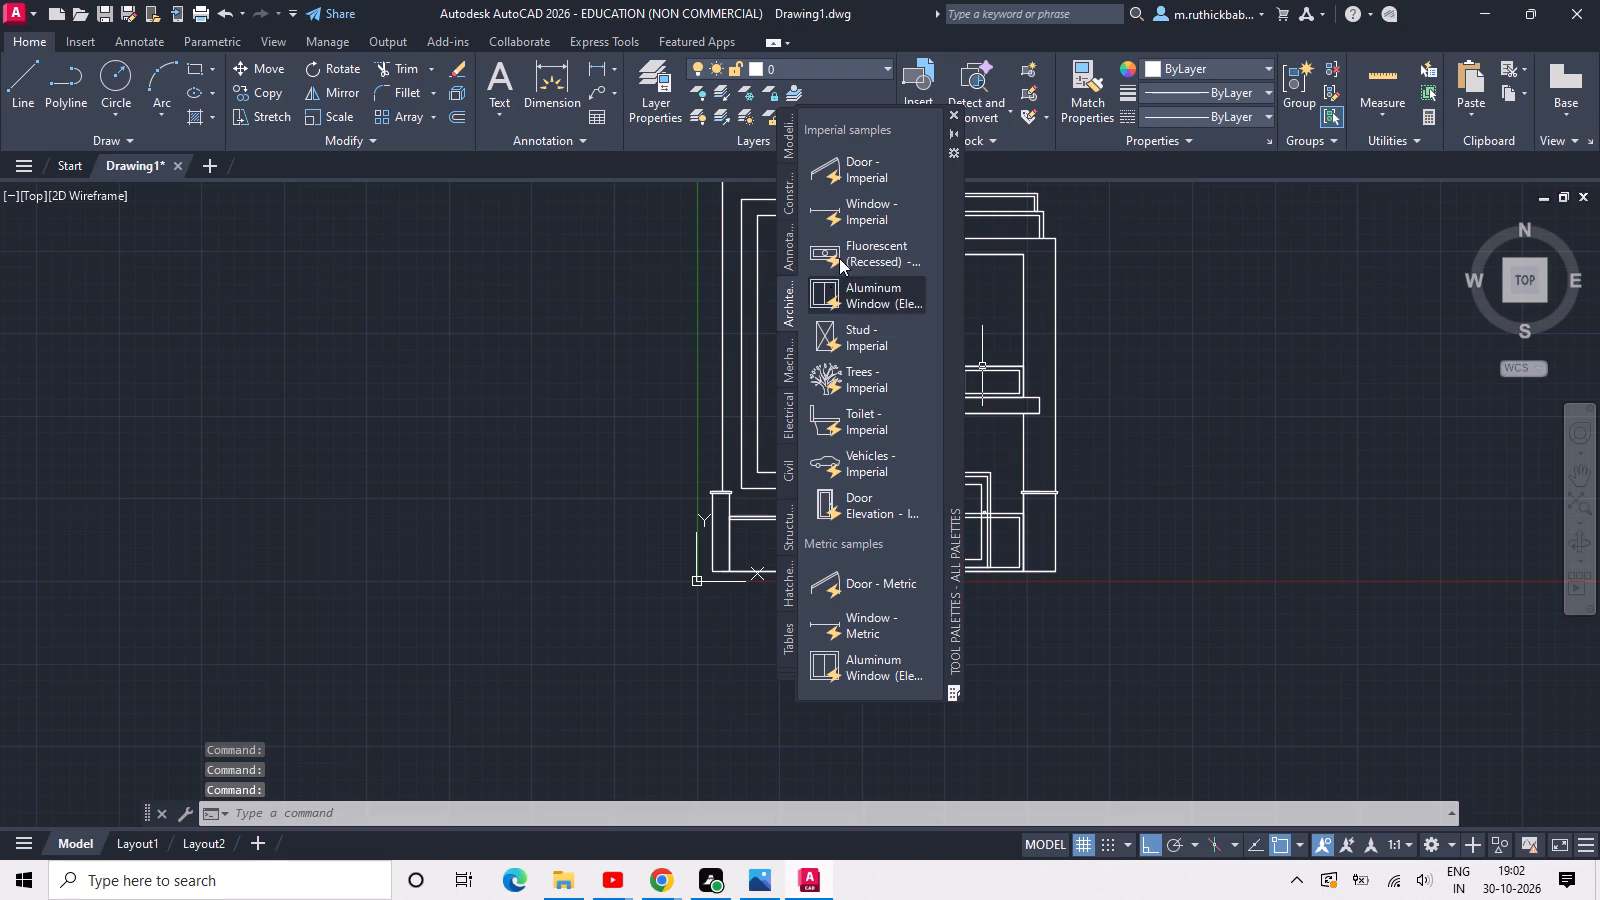
left_click_drag(841, 295, 1293, 440)
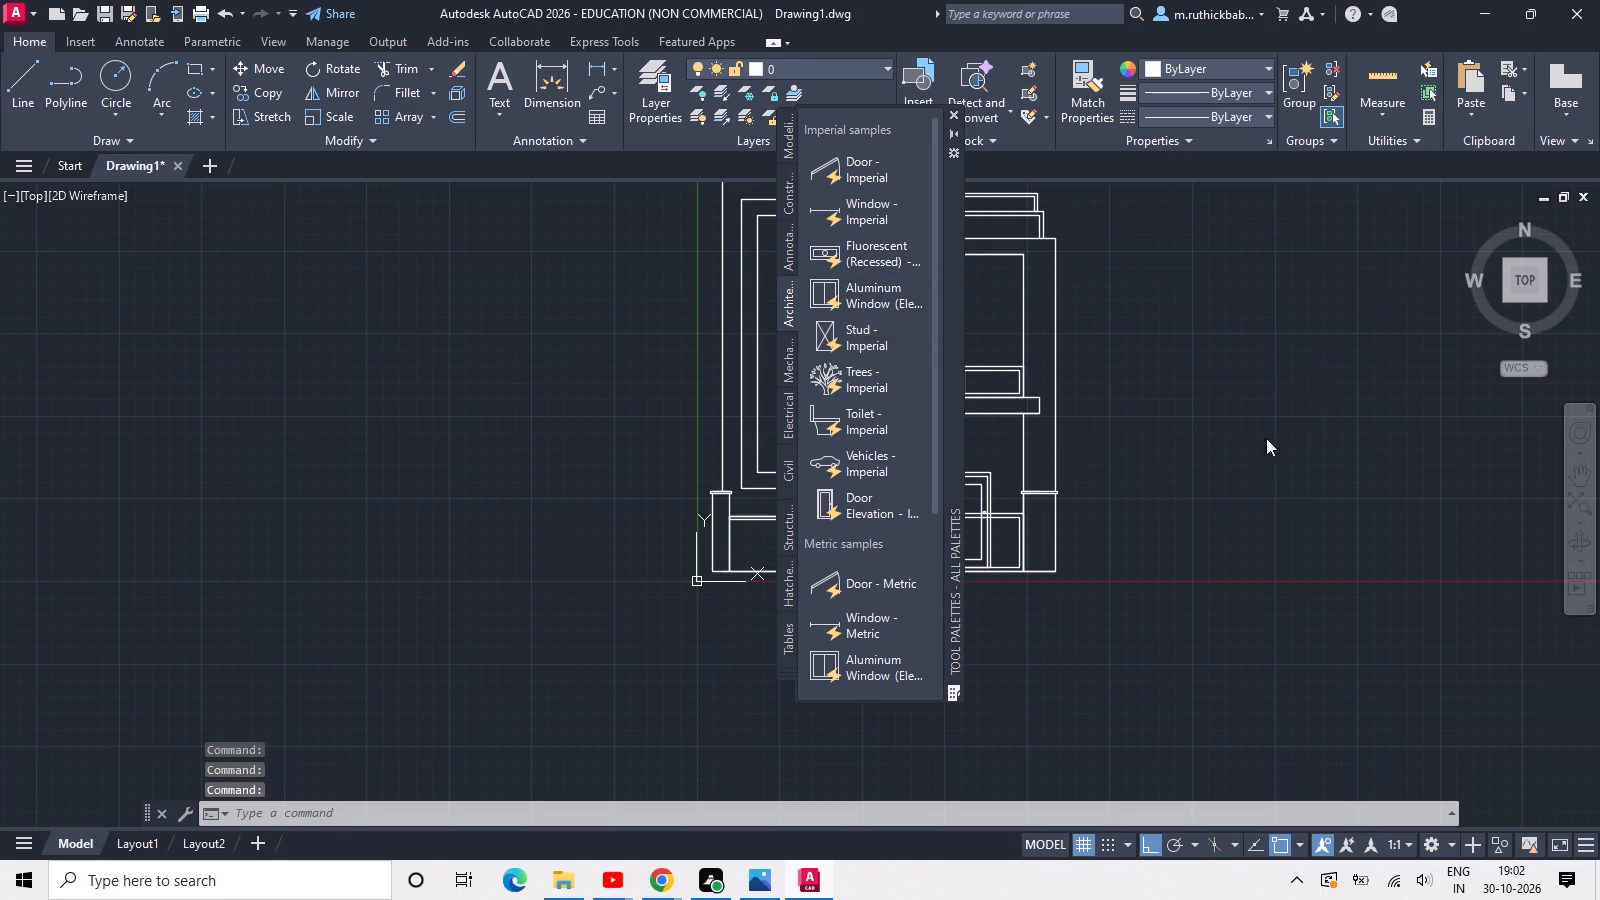
left_click(957, 110)
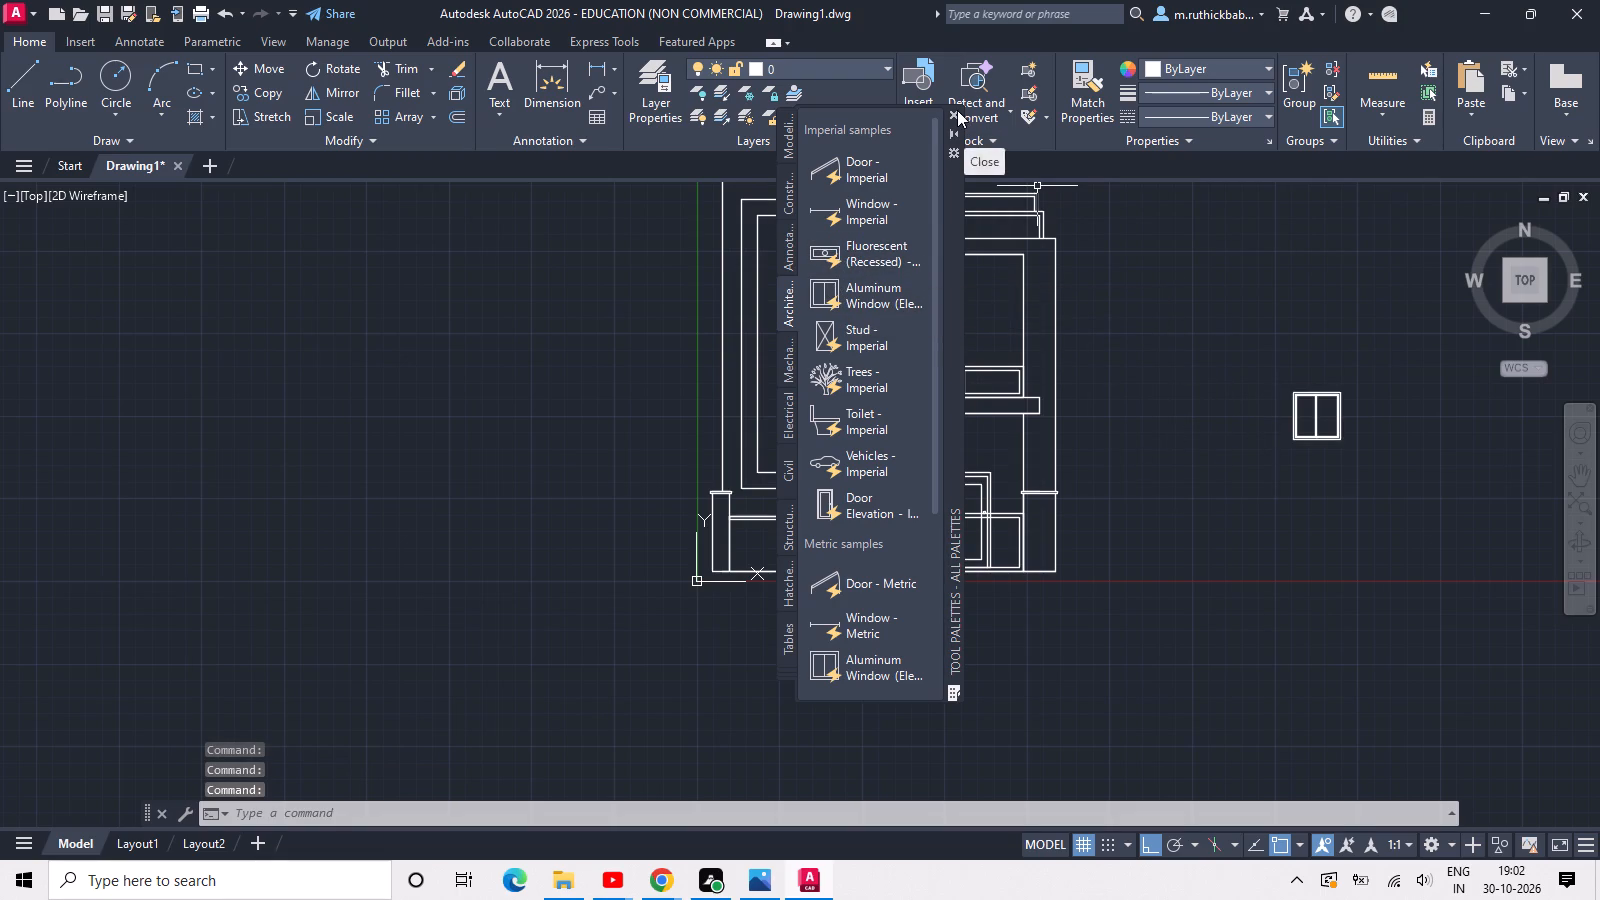
Move the door block left within the ground-floor bay, stretch it taller, and raise it above the low wall's base.
left_click(972, 492)
left_click(930, 453)
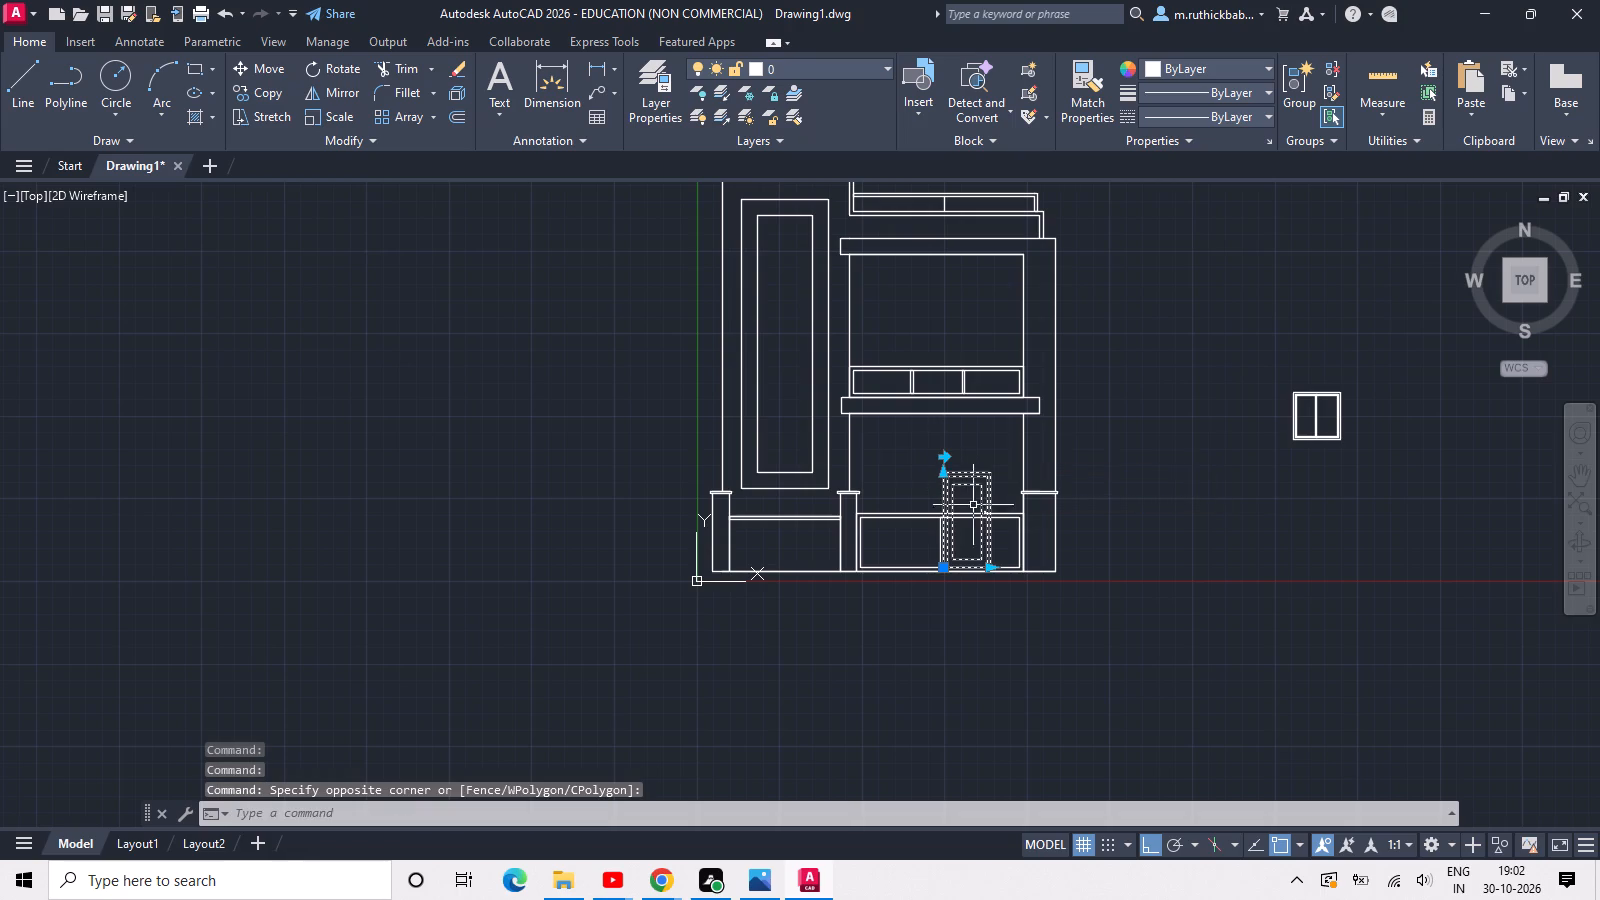
left_click(945, 567)
left_click(875, 542)
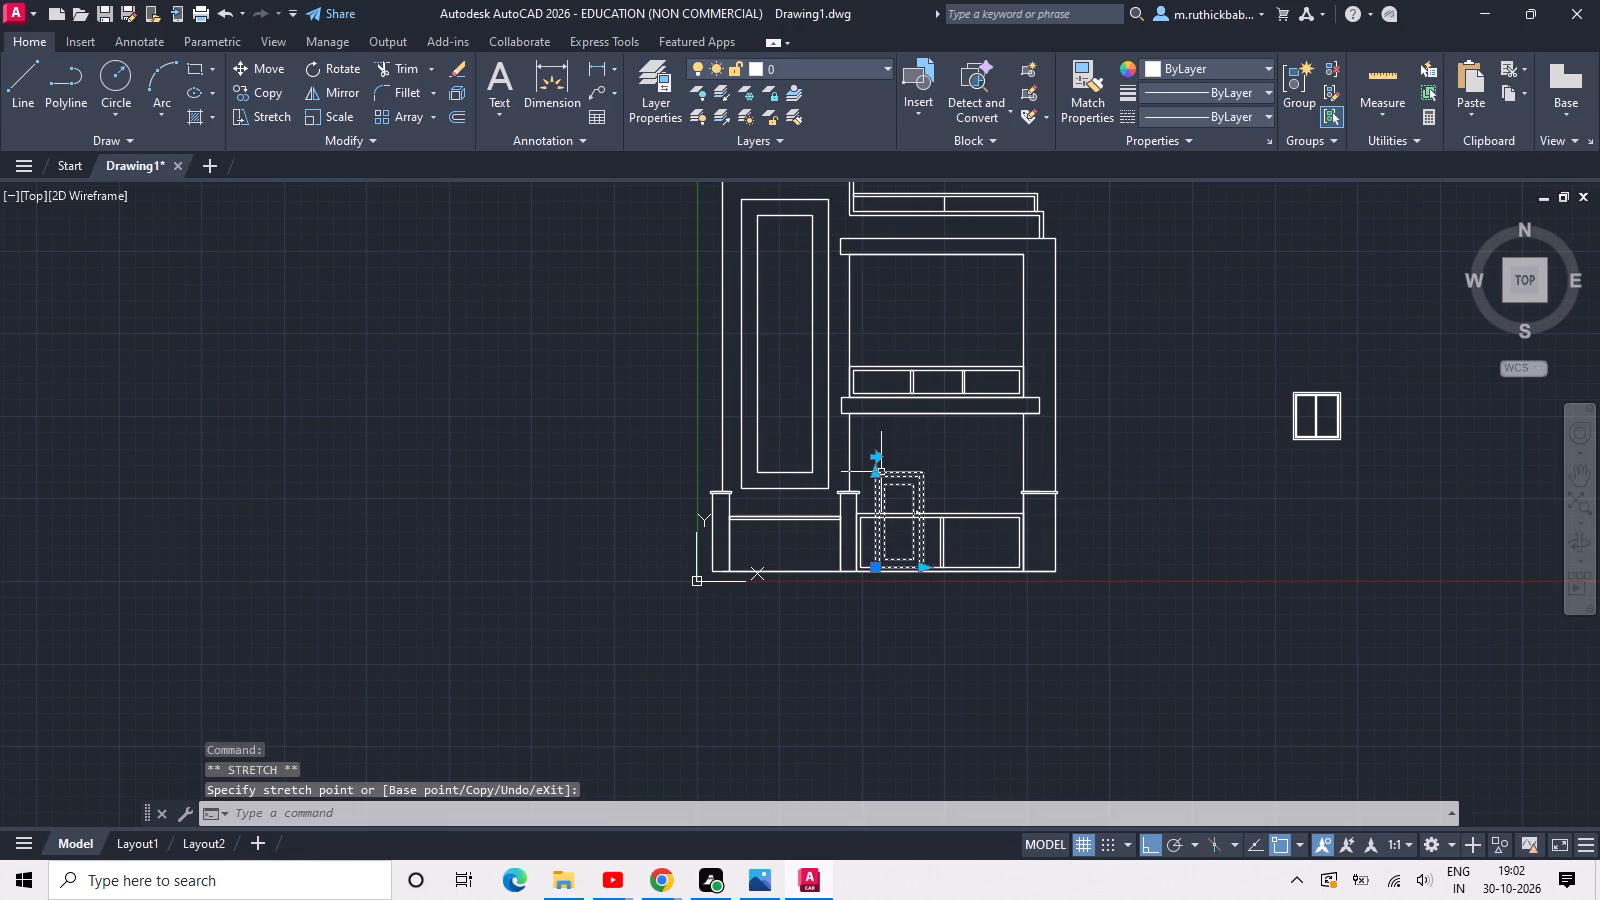
left_click(877, 472)
left_click(875, 436)
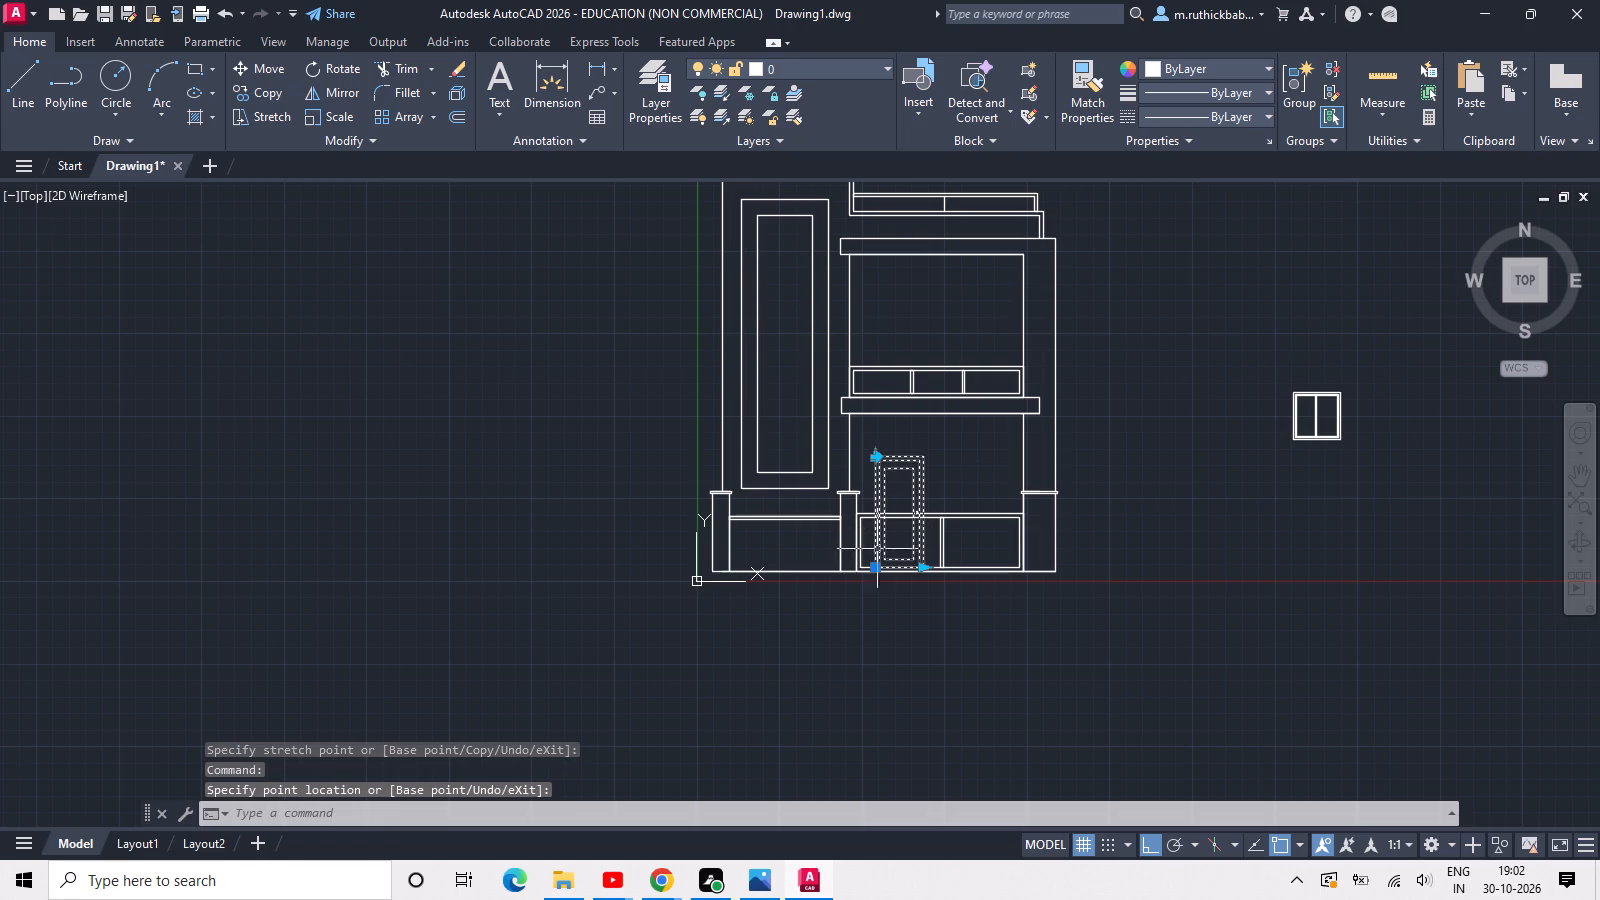
left_click(873, 573)
scroll(874, 556, "up", 2)
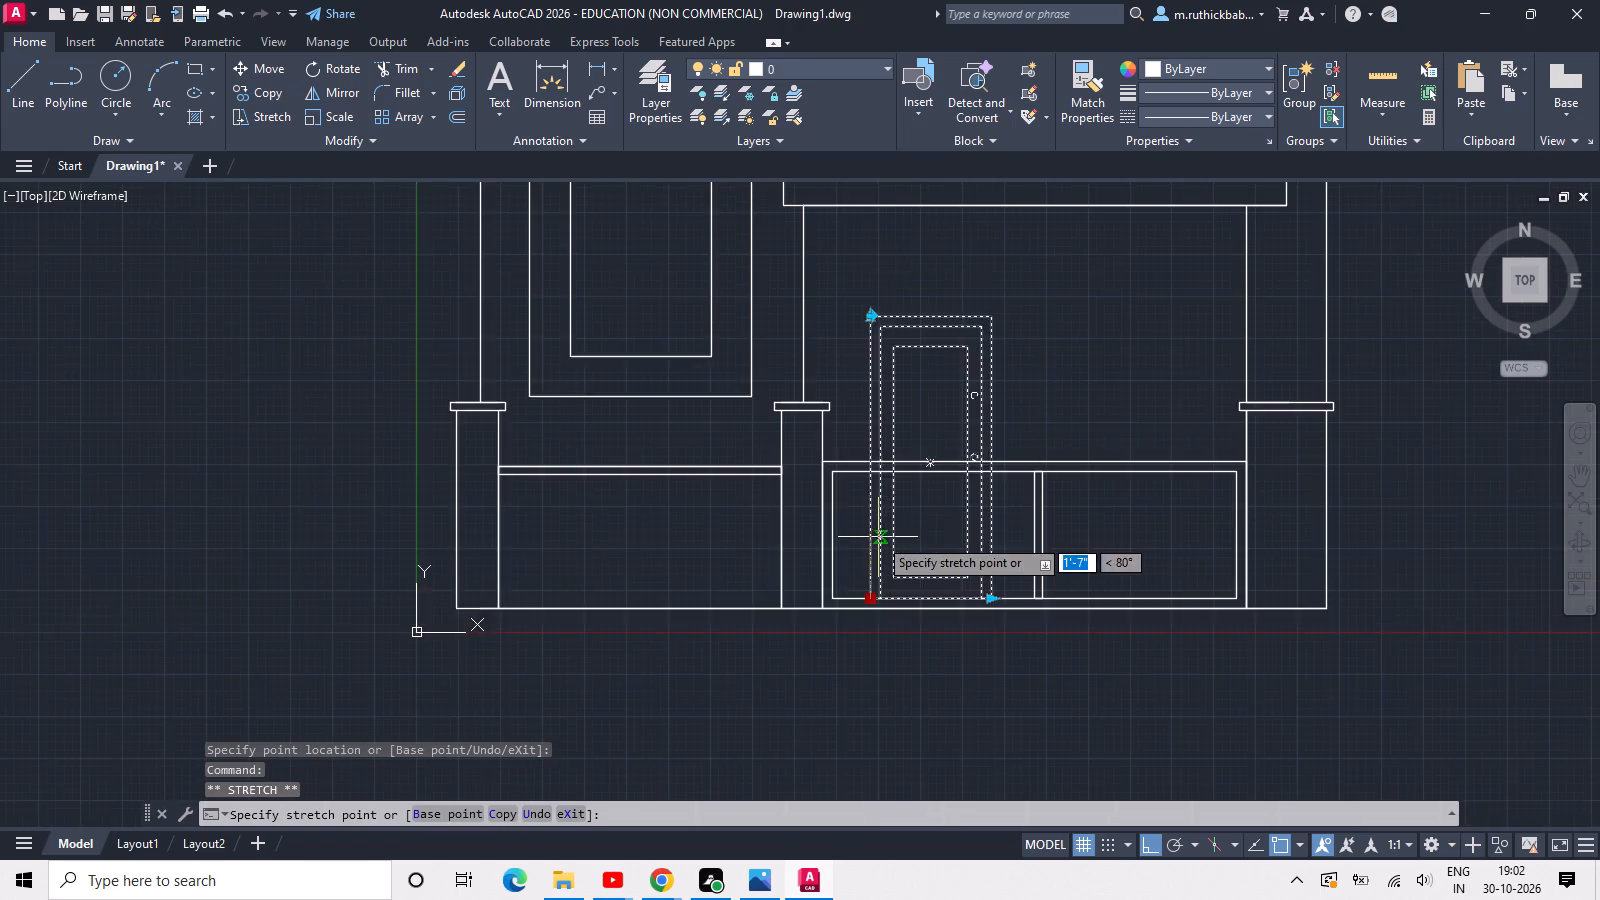
scroll(878, 537, "up", 1)
left_click(871, 510)
Move the aluminum window block from the empty space into the ground-floor bay, to the right of the door.
scroll(962, 480, "down", 2)
middle_click_drag(1038, 424, 882, 430)
scroll(918, 414, "down", 1)
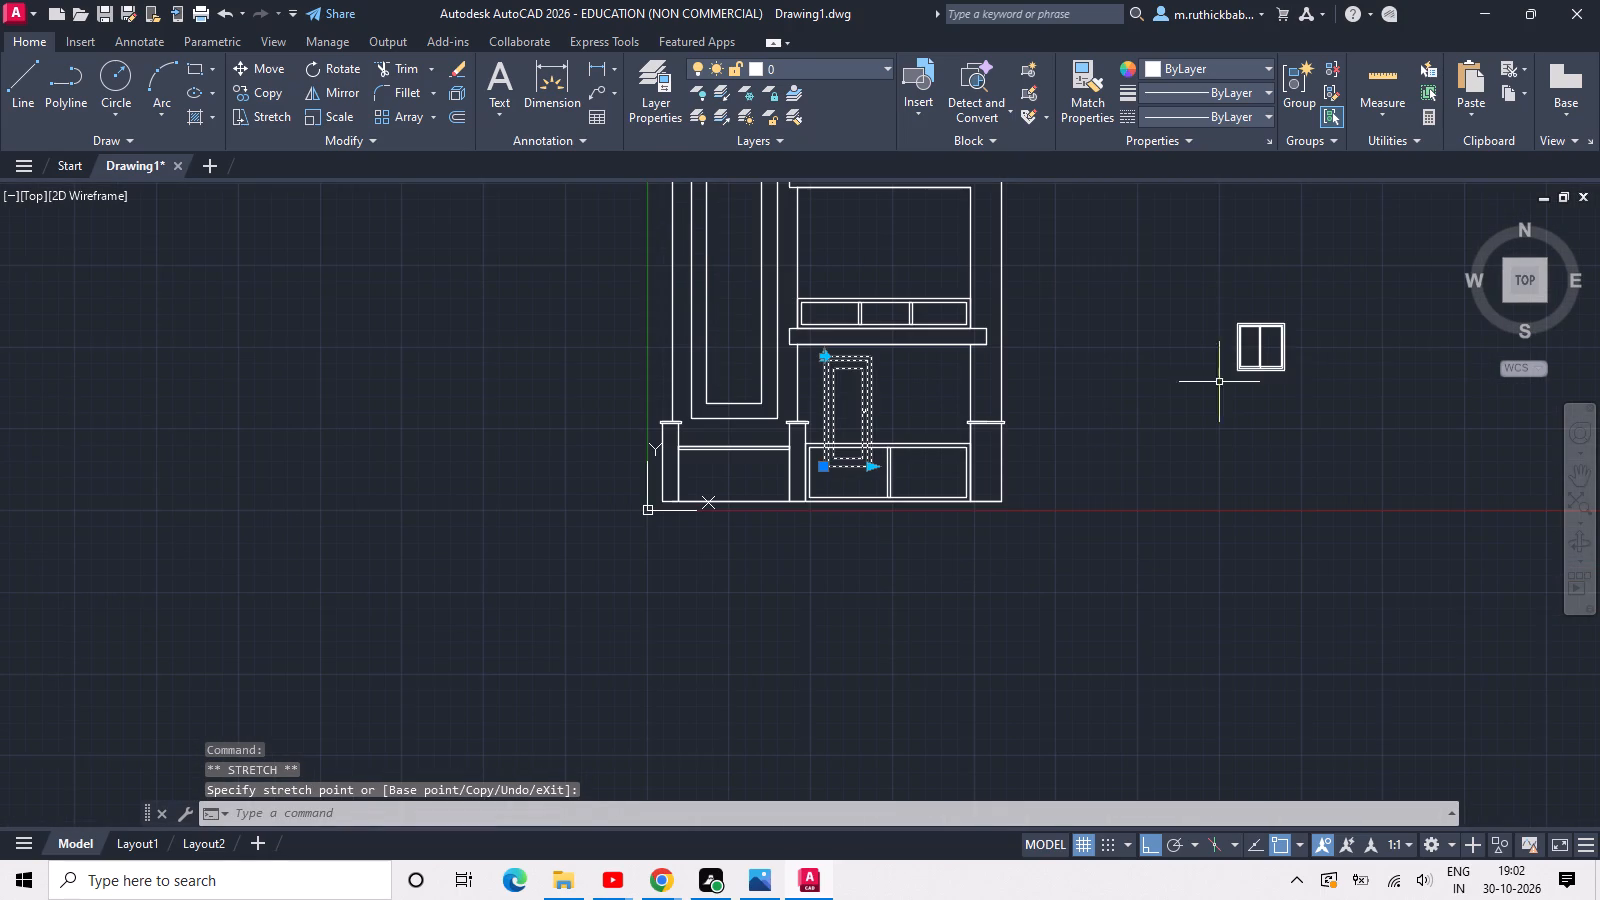
left_click_drag(1299, 374, 1281, 364)
left_click(1231, 321)
left_click(1241, 372)
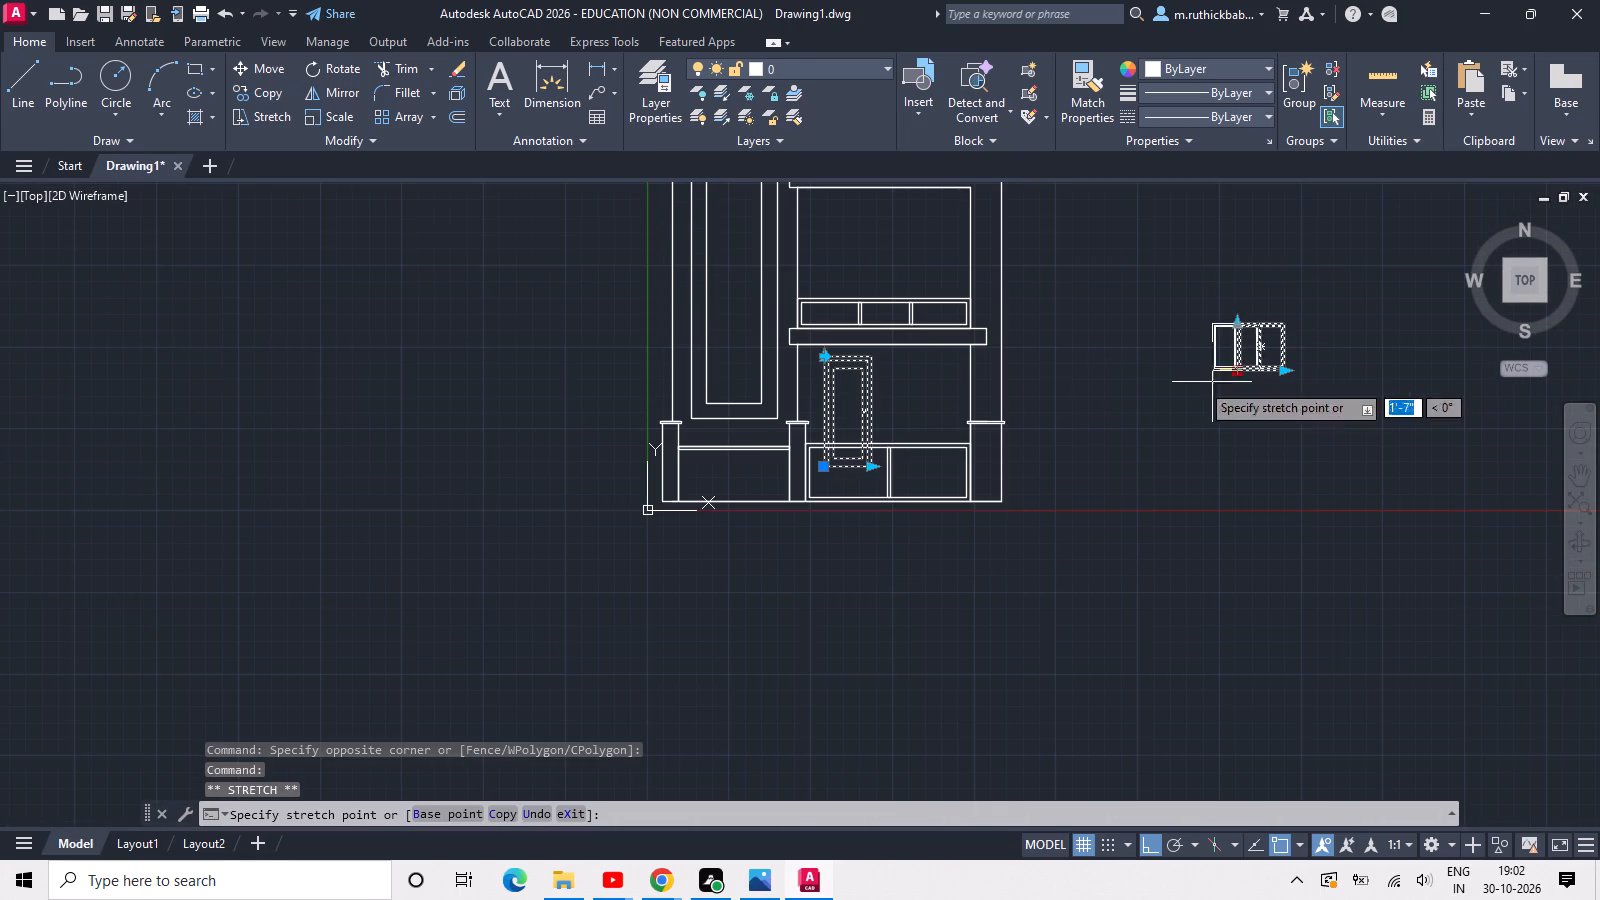
left_click(893, 410)
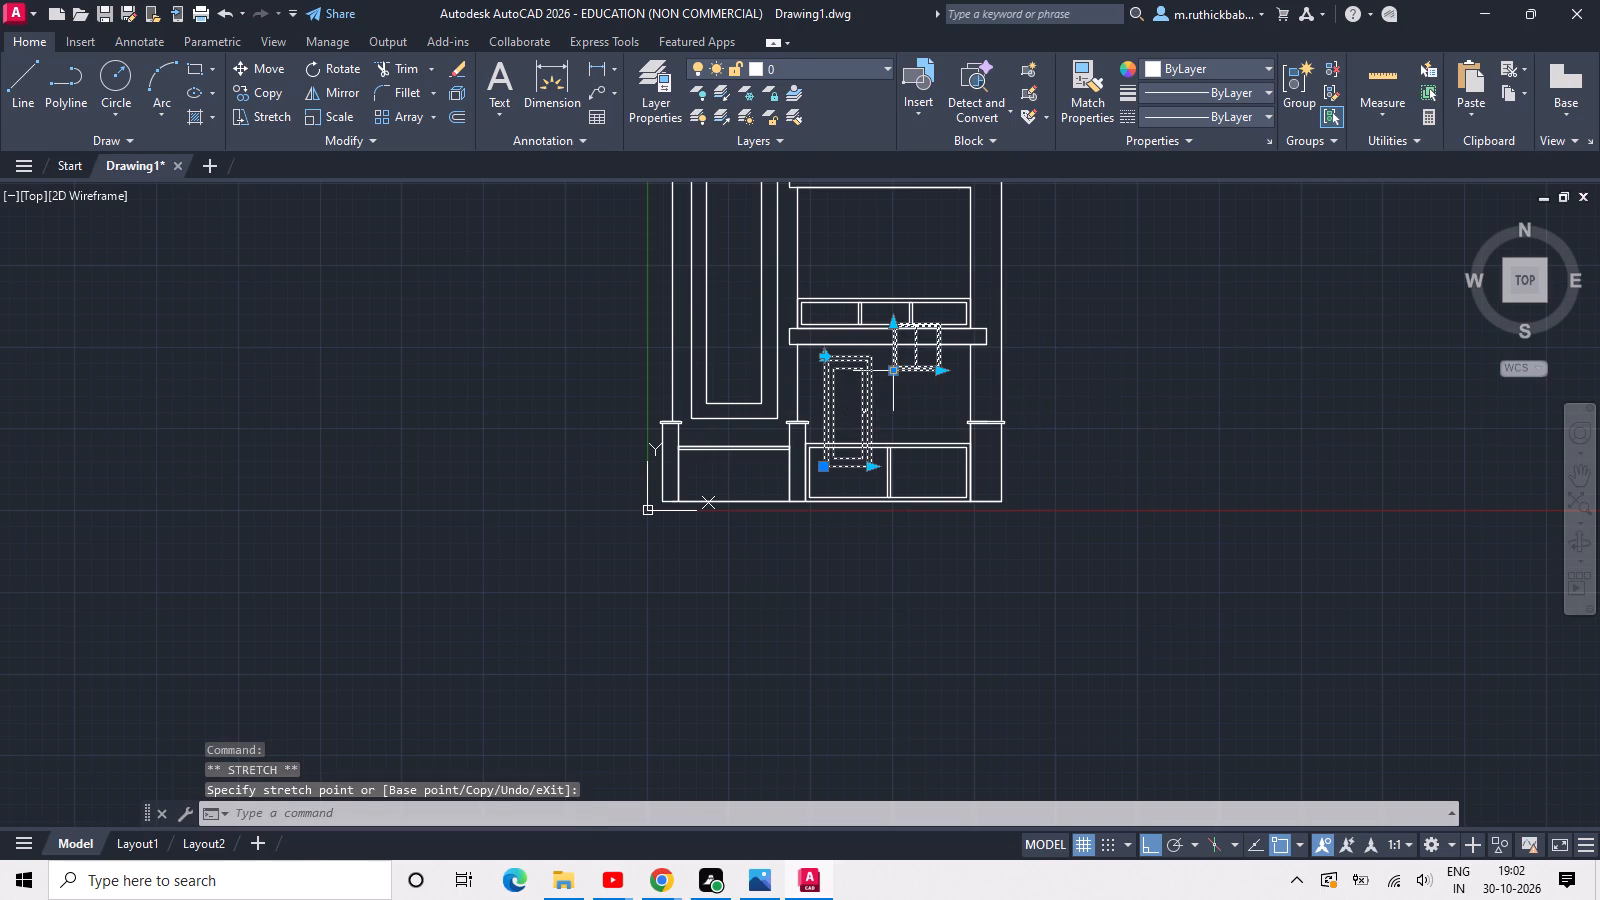
left_click(890, 367)
left_click(889, 421)
Enlarge the ground-floor window block by stretching its width to the right and its height upward.
scroll(899, 418, "up", 2)
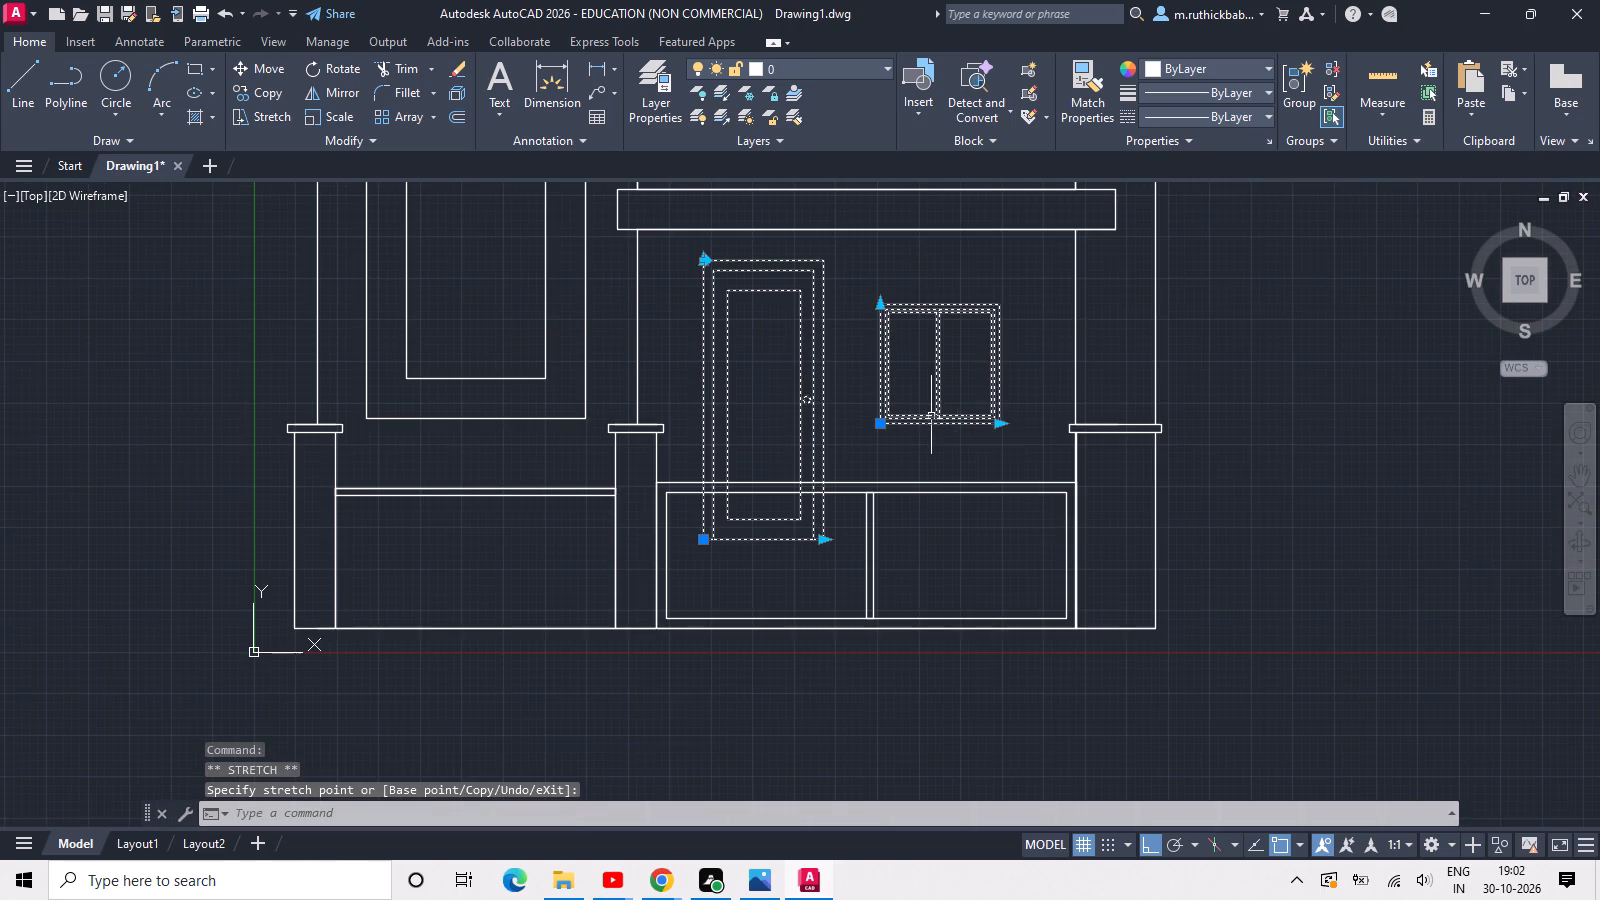
left_click(997, 428)
left_click(1010, 428)
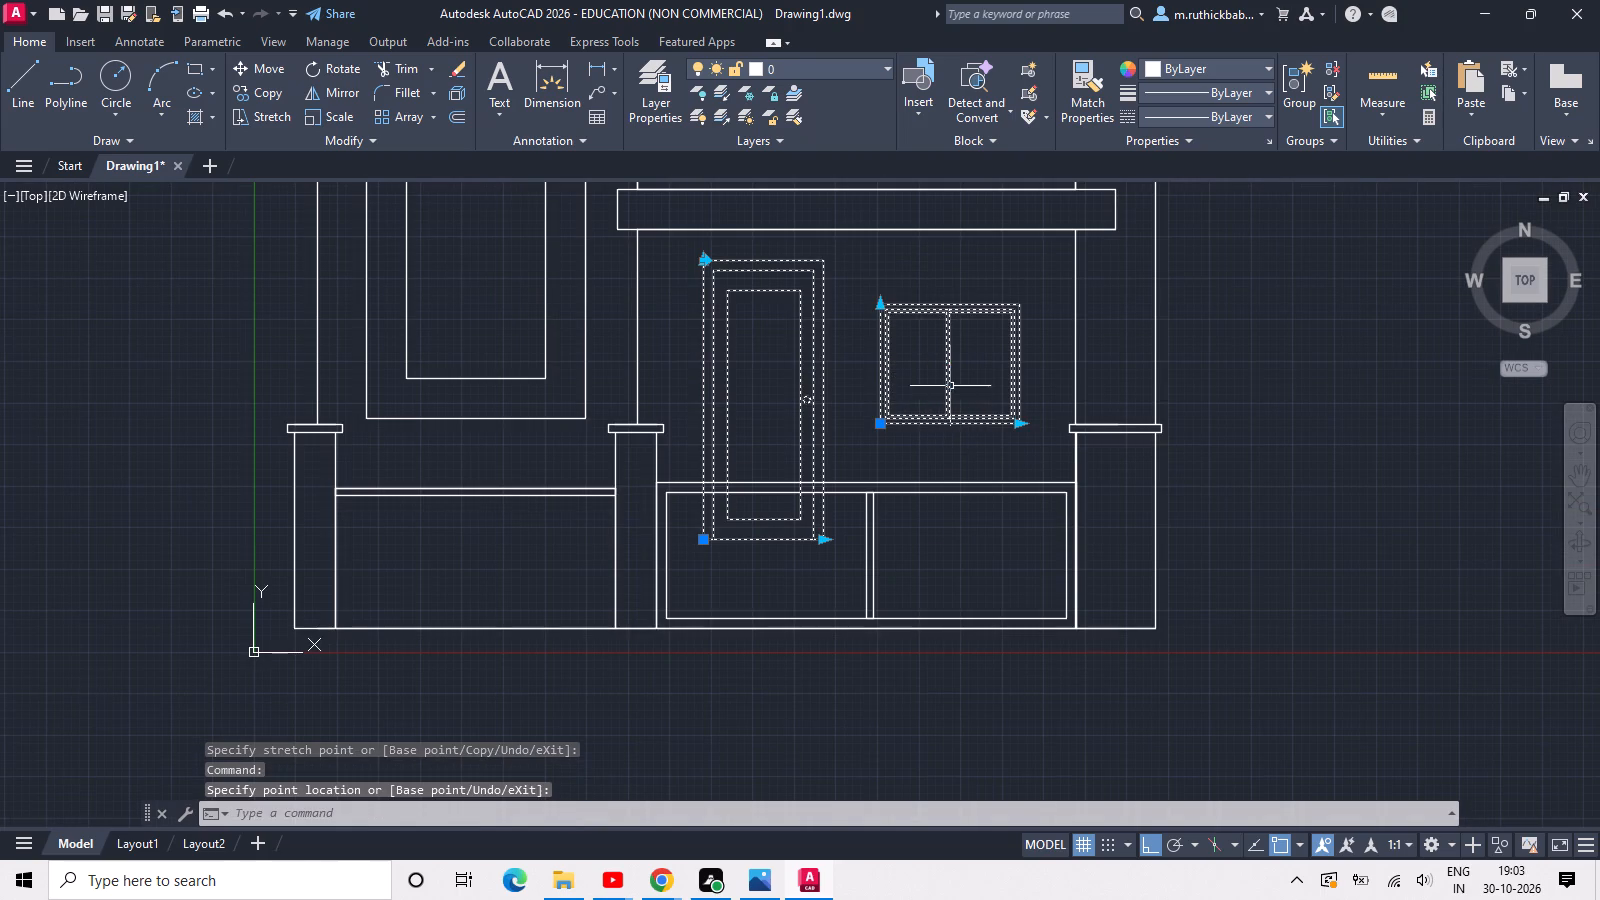
left_click(881, 308)
left_click(879, 271)
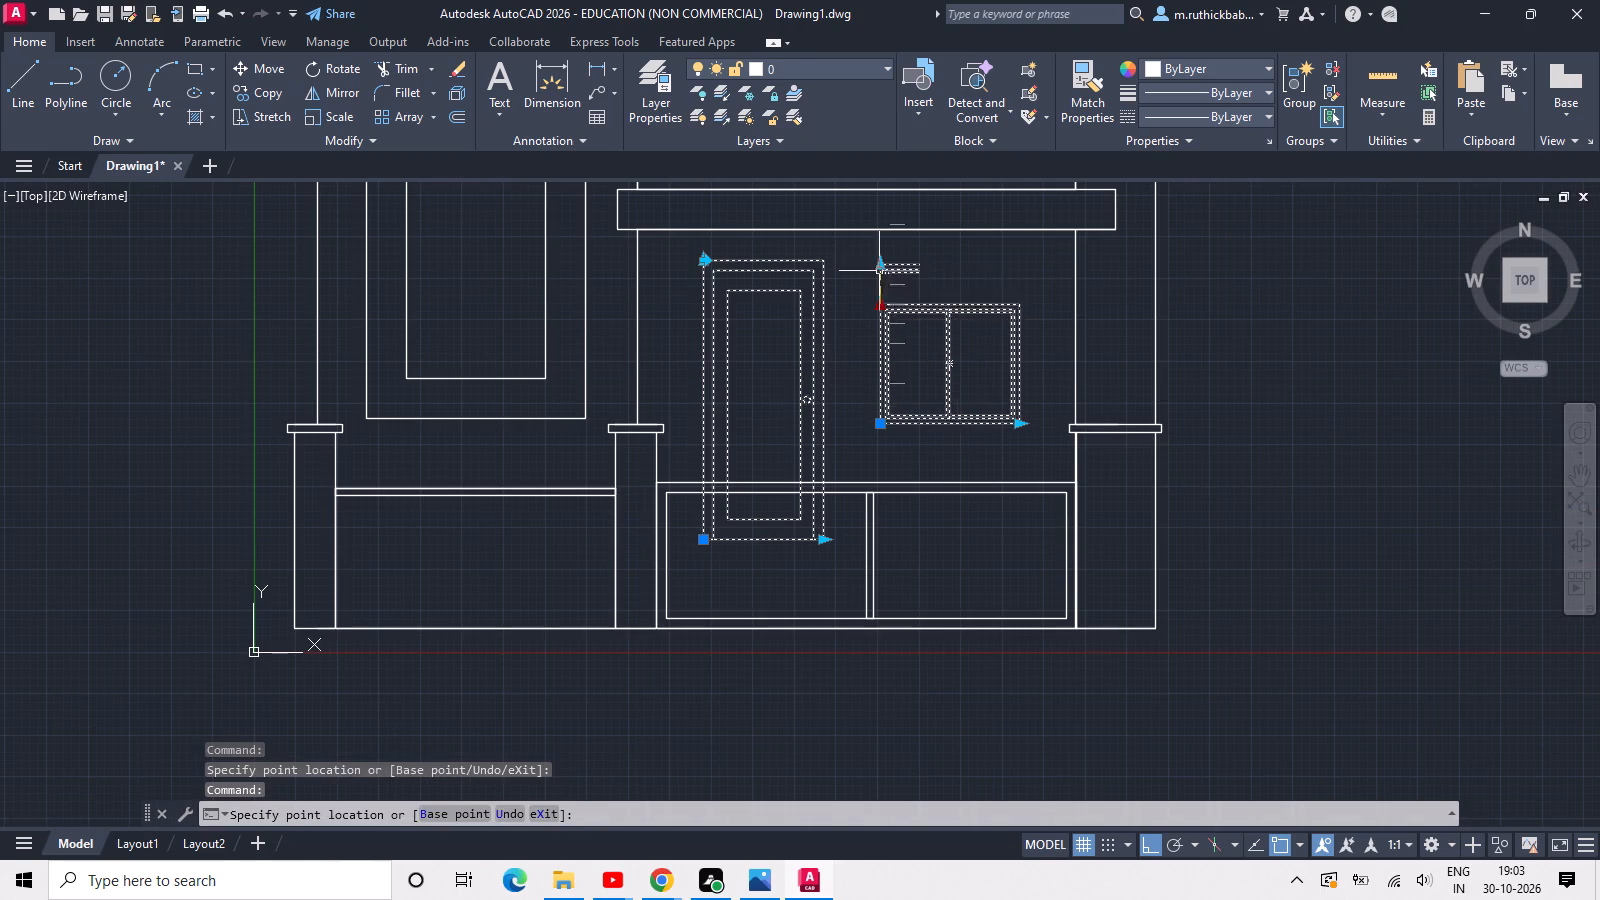
Copy the ground-floor window to the upper bay twice, directly above it and about 5'-1" left of that copy.
scroll(982, 303, "down", 1)
key("grave")
middle_click_drag(975, 337, 976, 351)
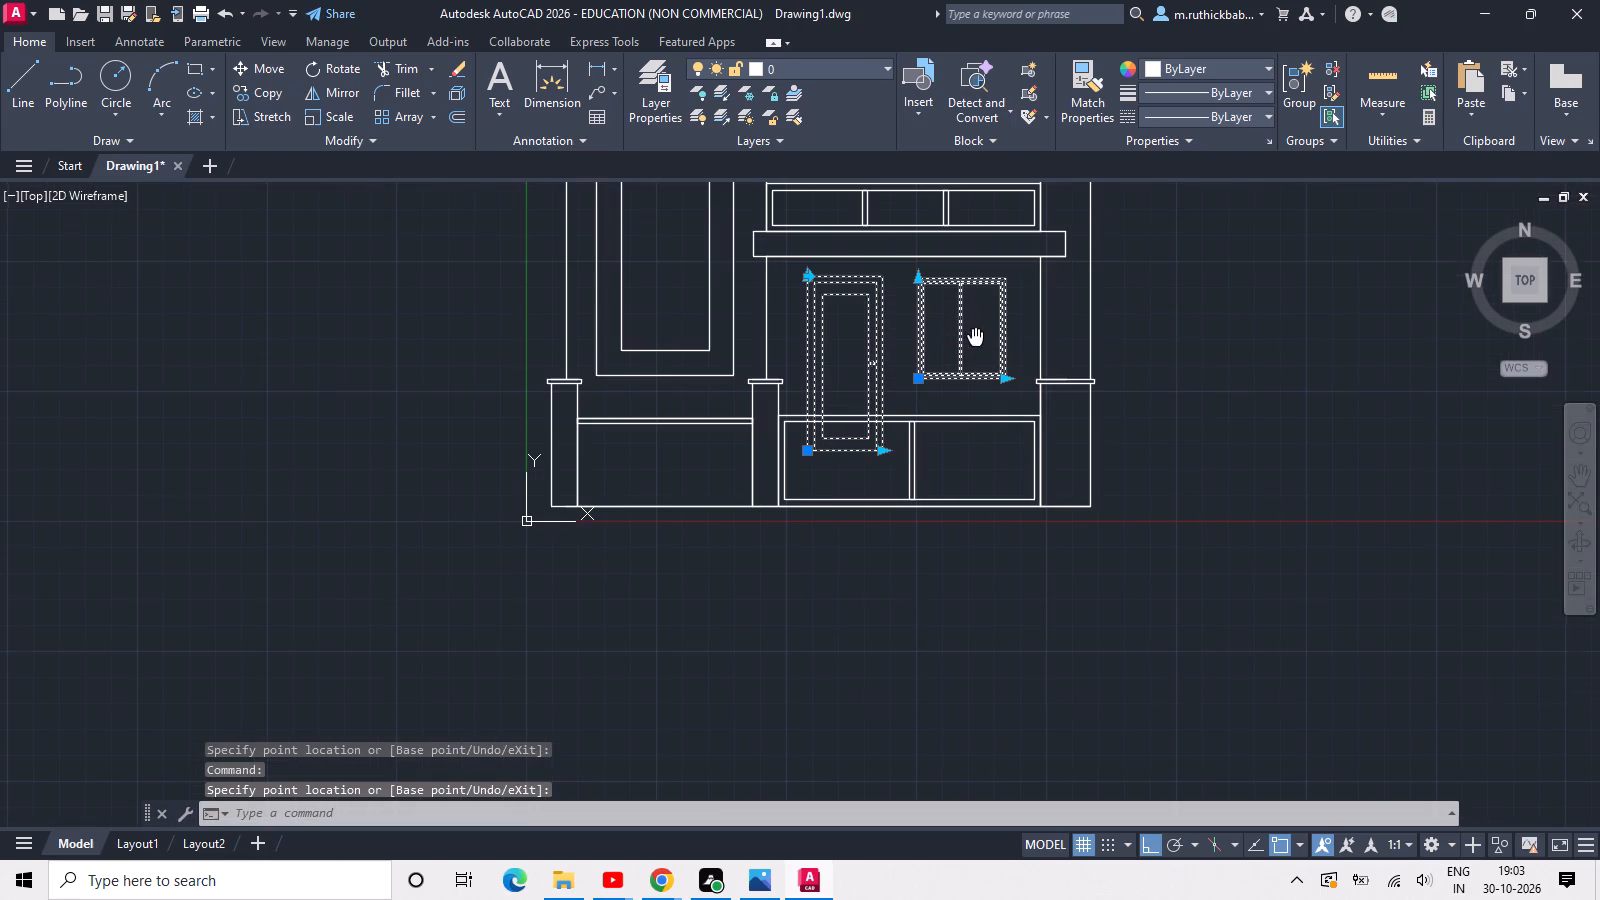
middle_click_drag(976, 351, 995, 423)
middle_click(998, 431)
key("Escape")
left_click_drag(989, 418, 958, 397)
left_click(933, 364)
type("co")
key("space")
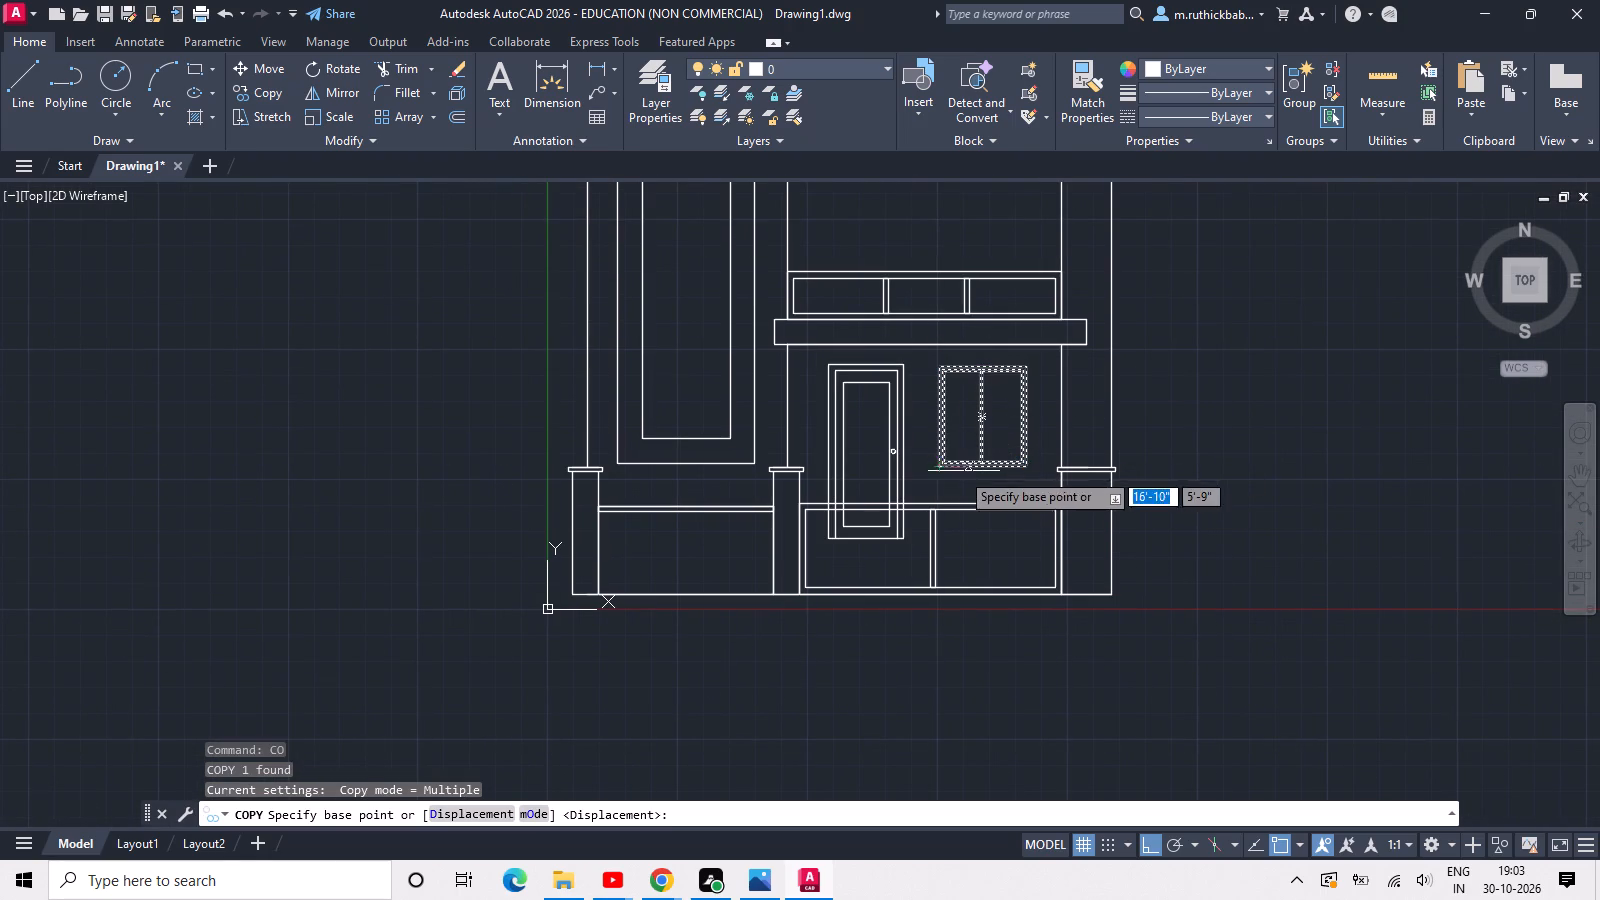
left_click(942, 467)
middle_click_drag(927, 310, 933, 493)
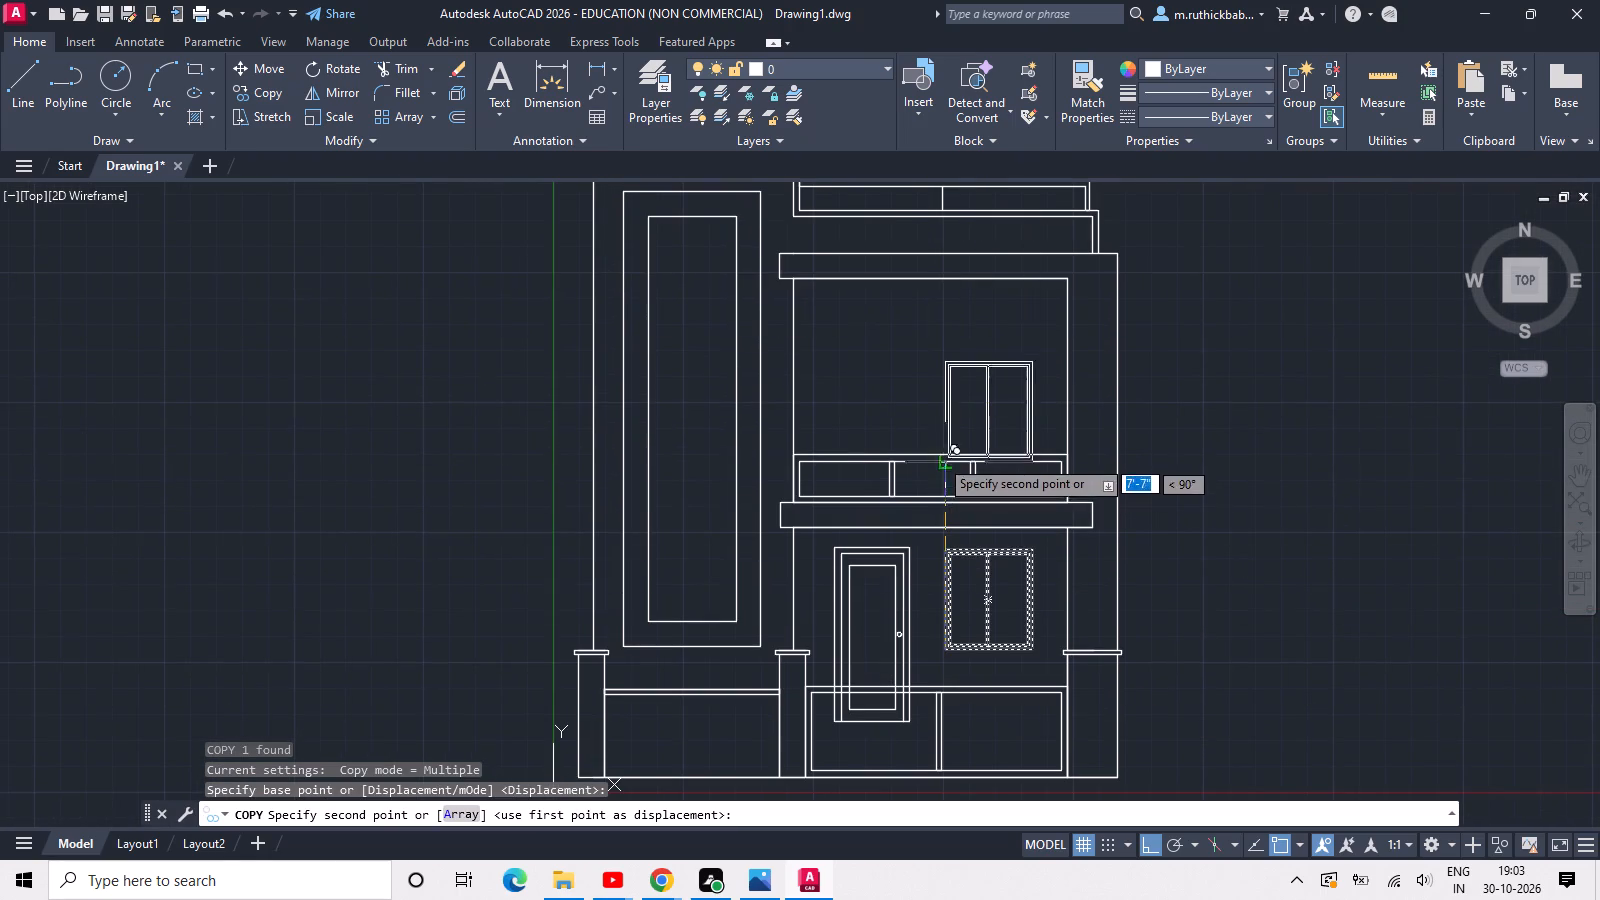
left_click(936, 438)
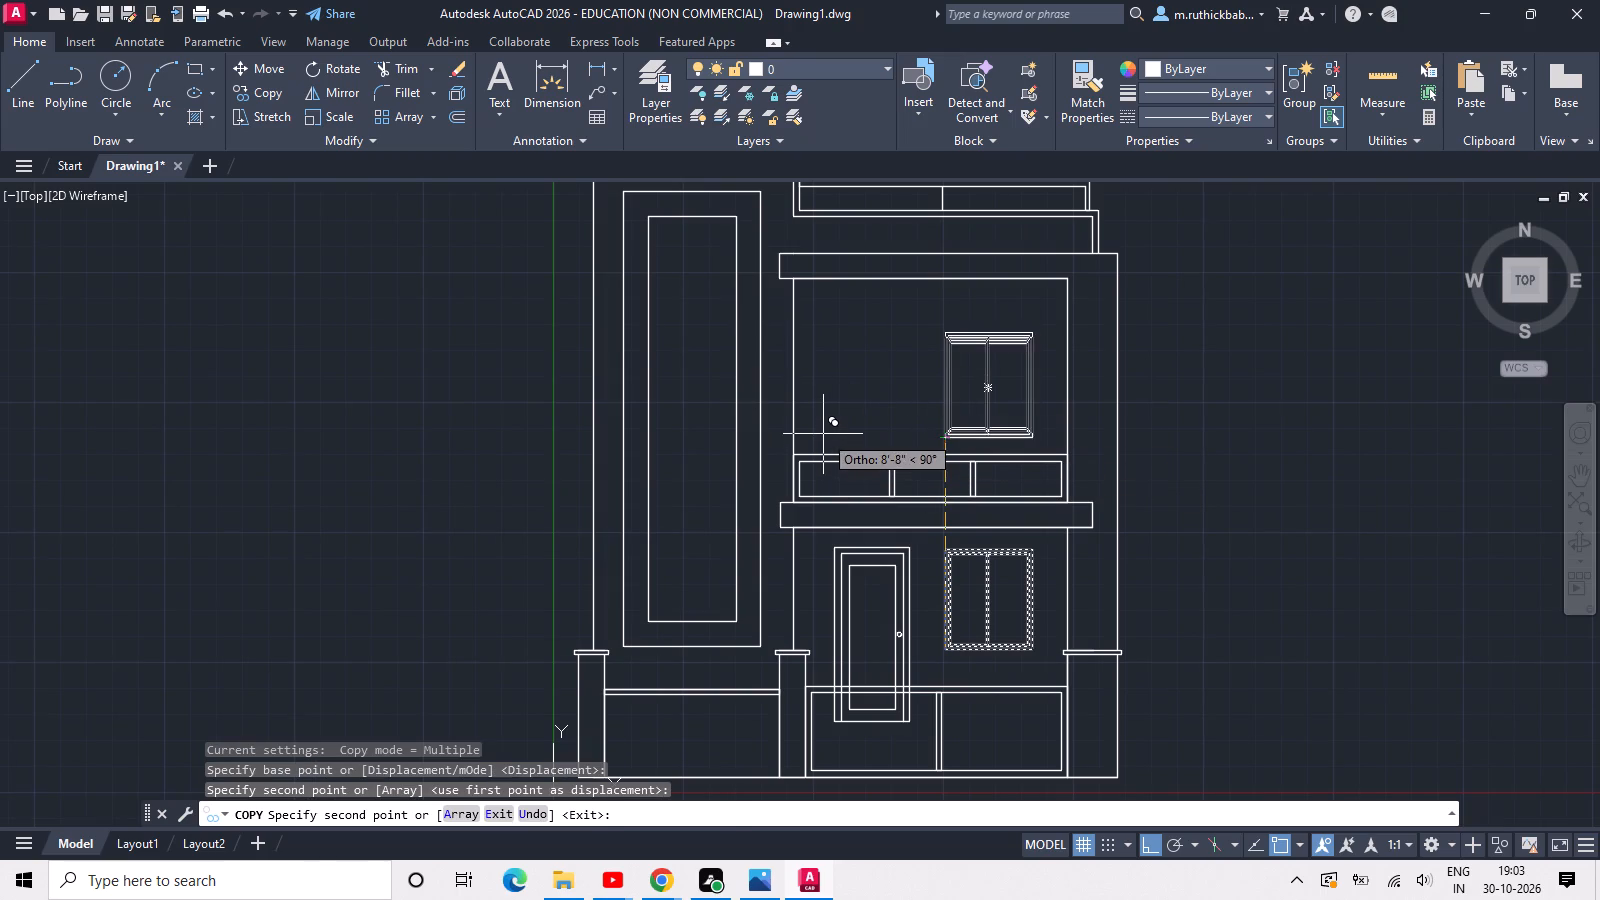
left_click(1151, 846)
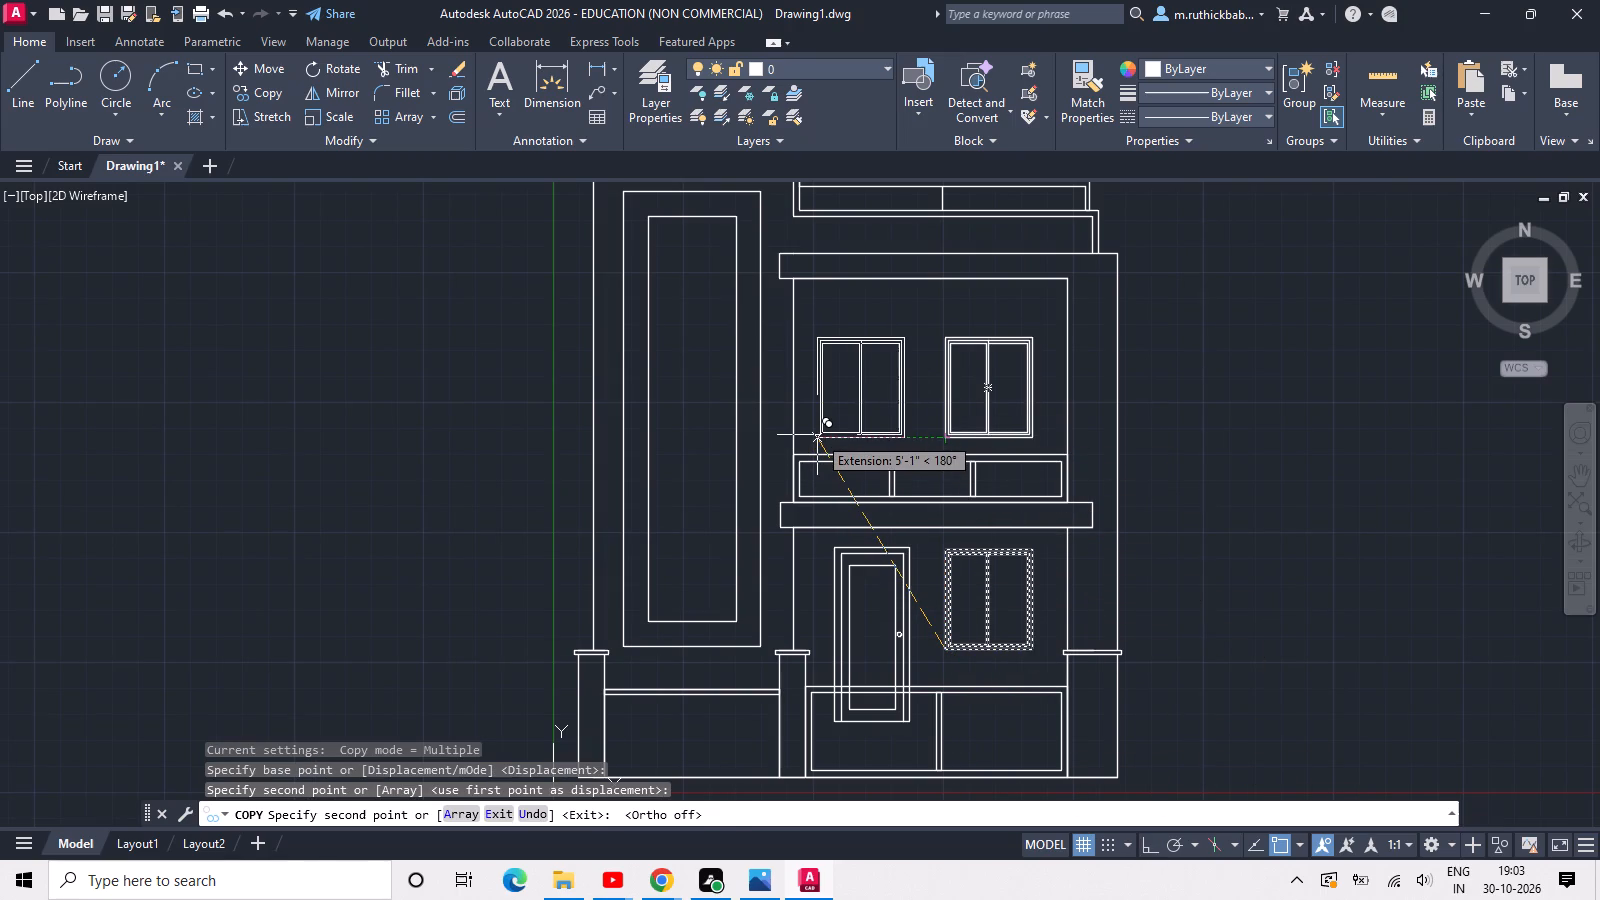
left_click(817, 435)
key("Escape")
Move the upper bay's right window down to the inner bottom line of the balcony railing and stretch it taller and wider.
scroll(988, 462, "up", 1)
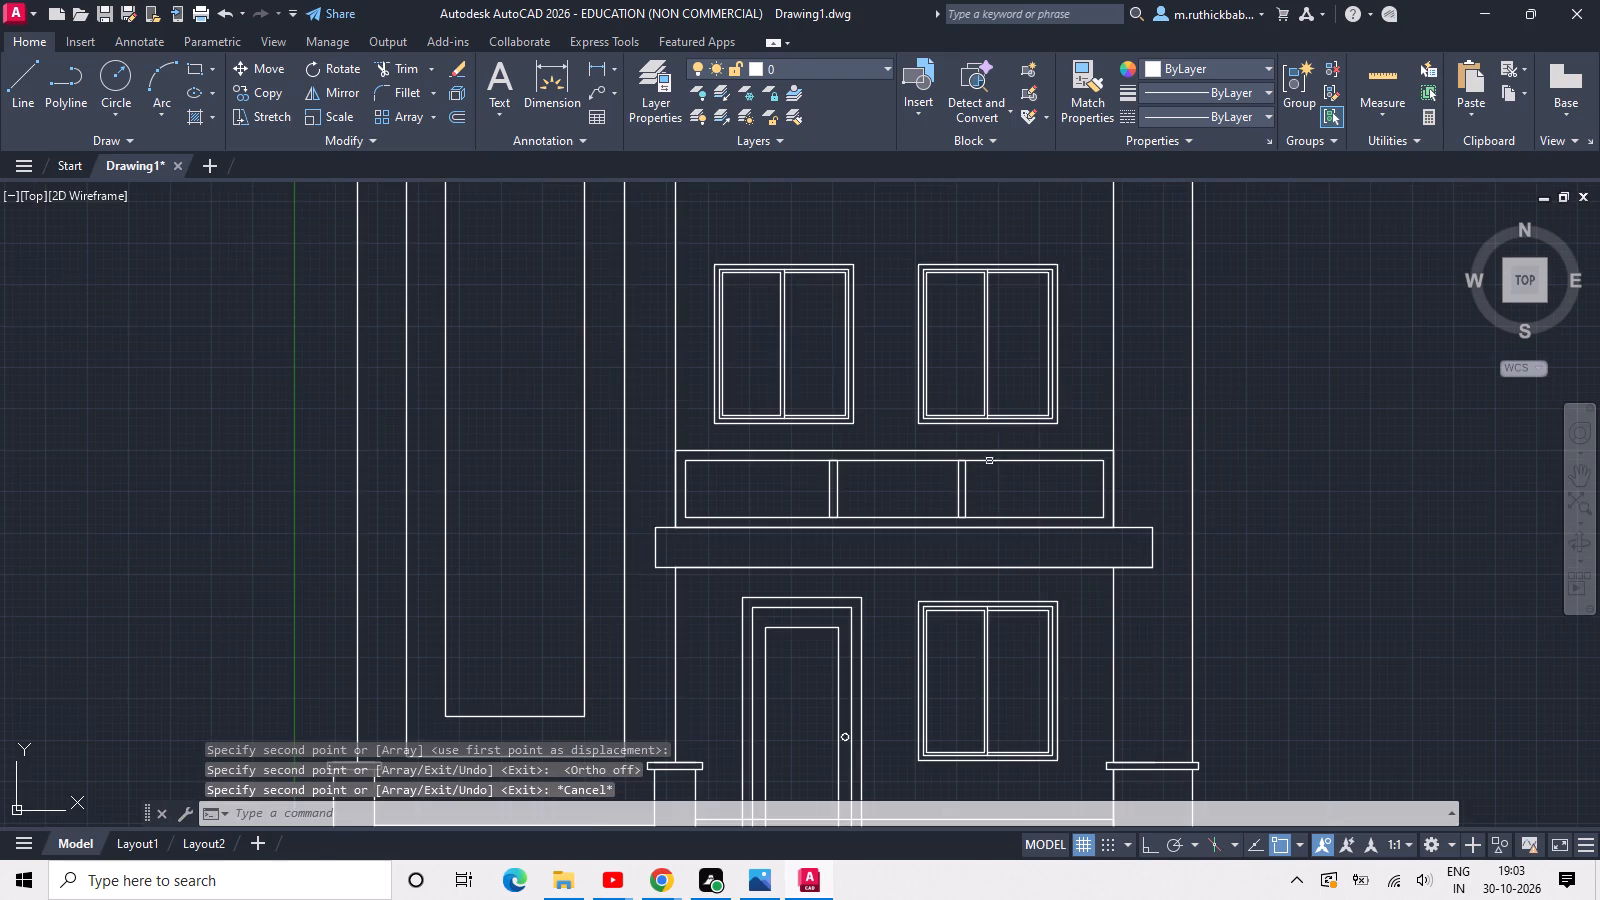
left_click(1019, 431)
left_click(982, 383)
scroll(1008, 419, "up", 1)
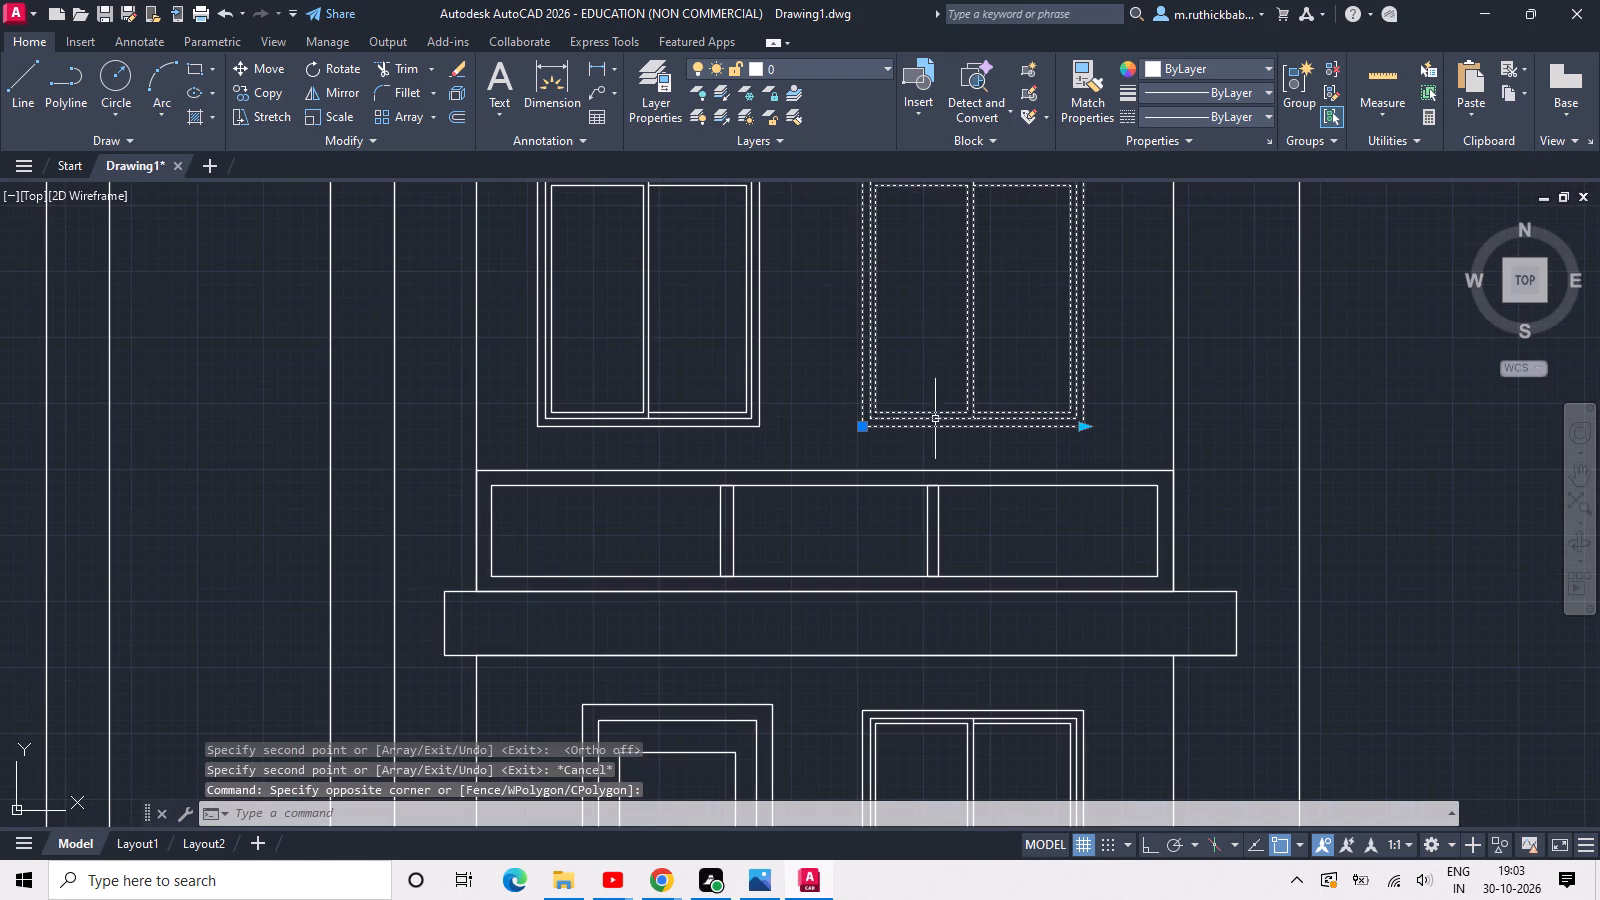
left_click(866, 429)
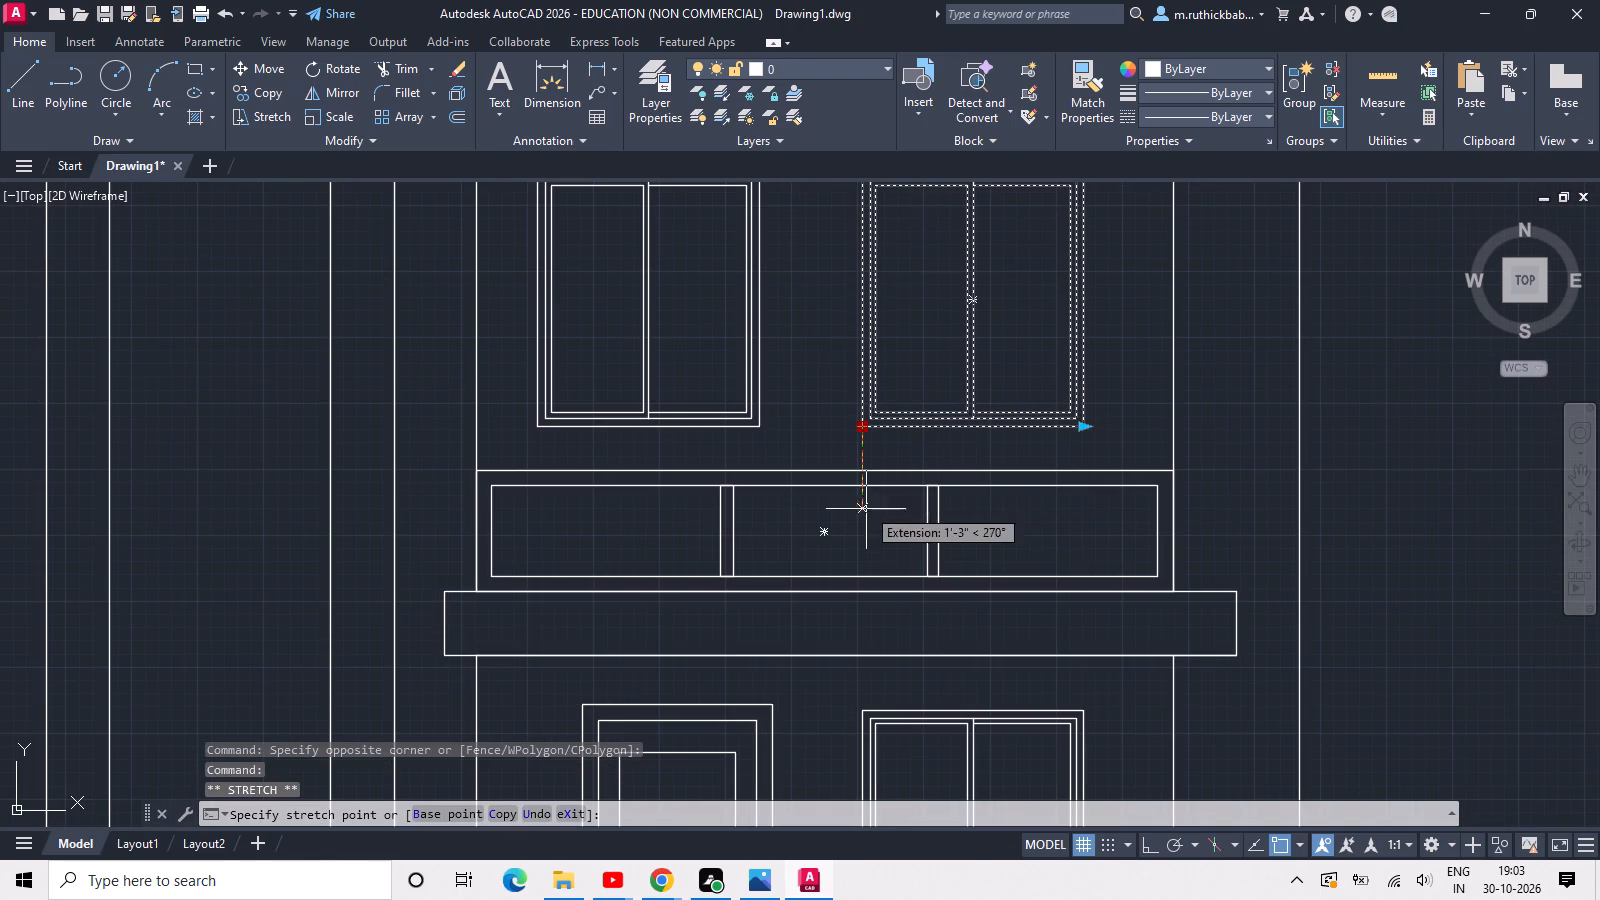
left_click(862, 579)
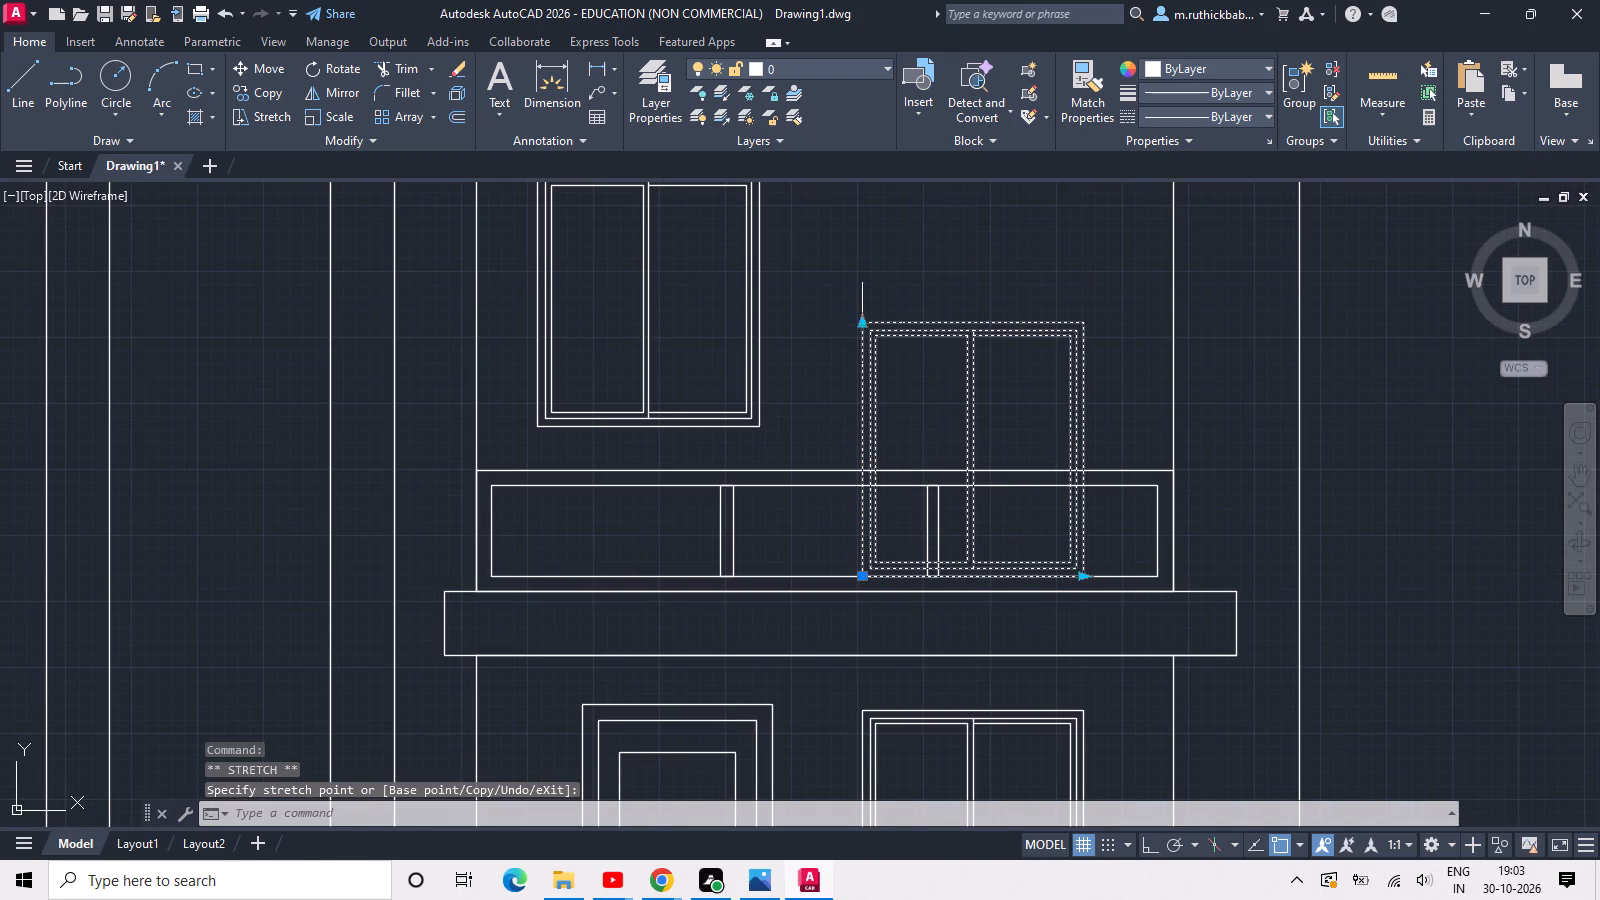
left_click(863, 326)
middle_click(872, 238)
left_click(872, 238)
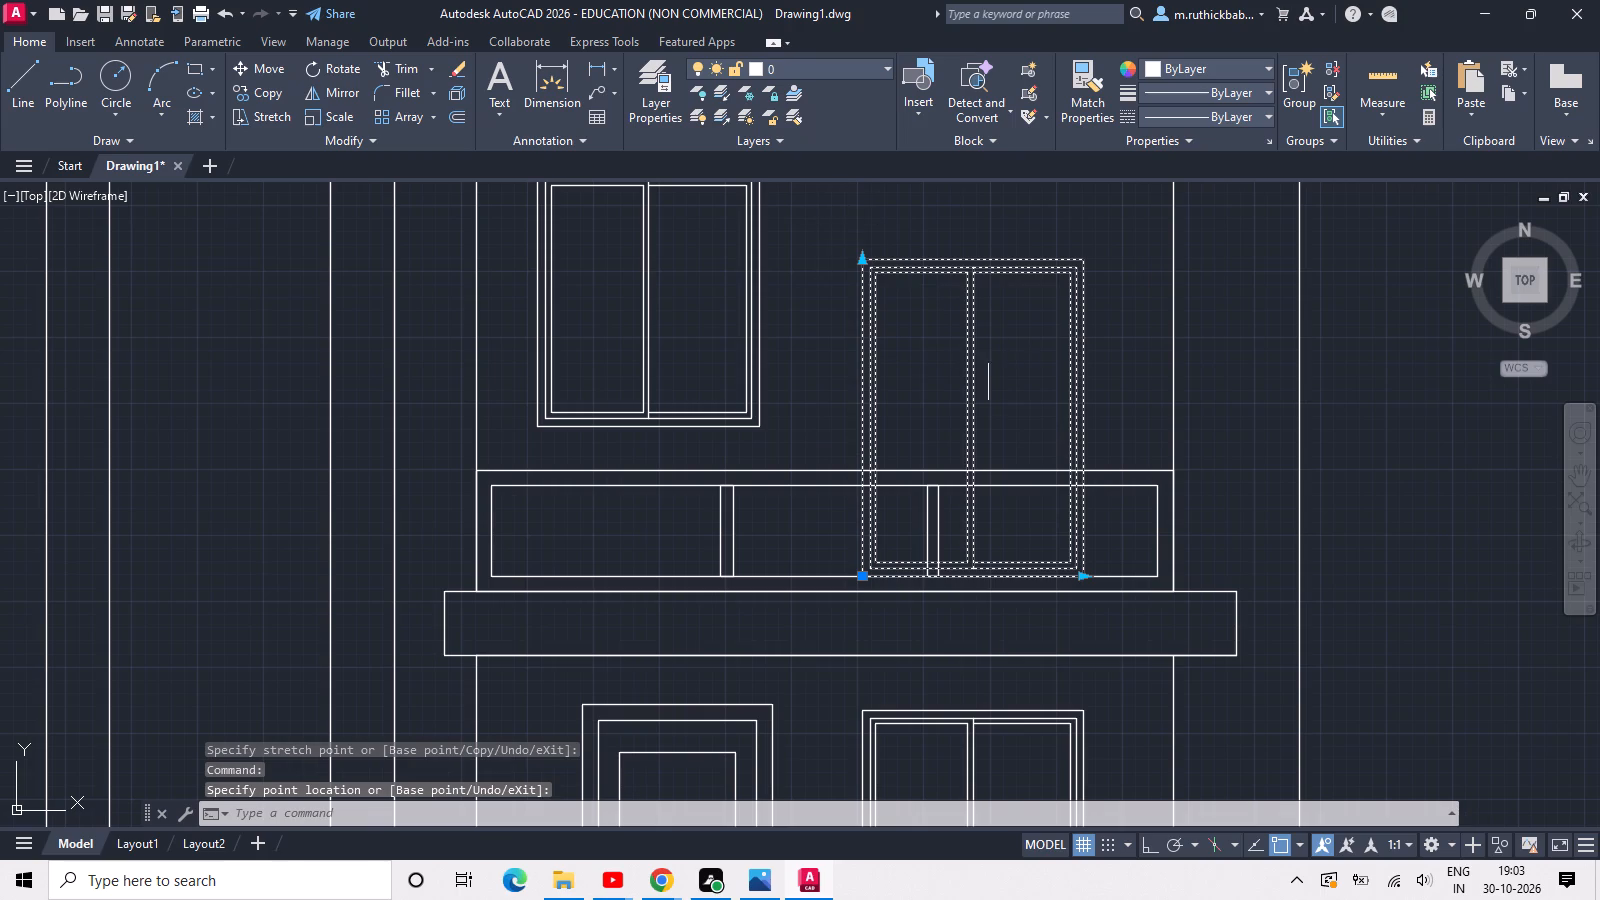
left_click(1084, 580)
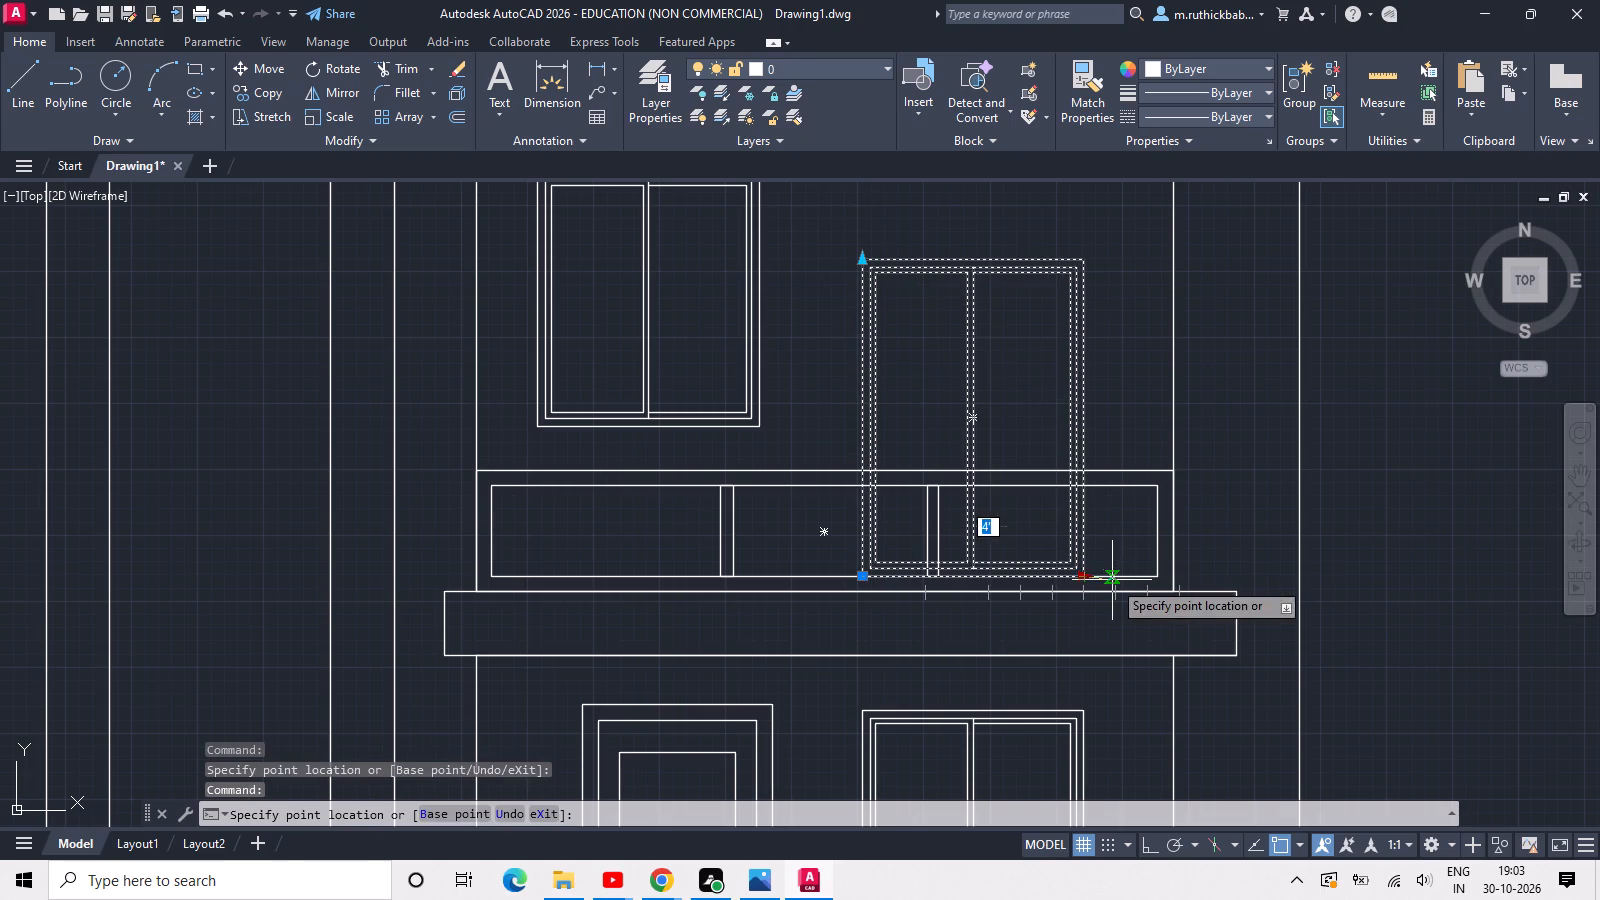
left_click(1112, 580)
Explode the enlarged balcony window block and stretch its top edge straight up by about 2'.
key("x")
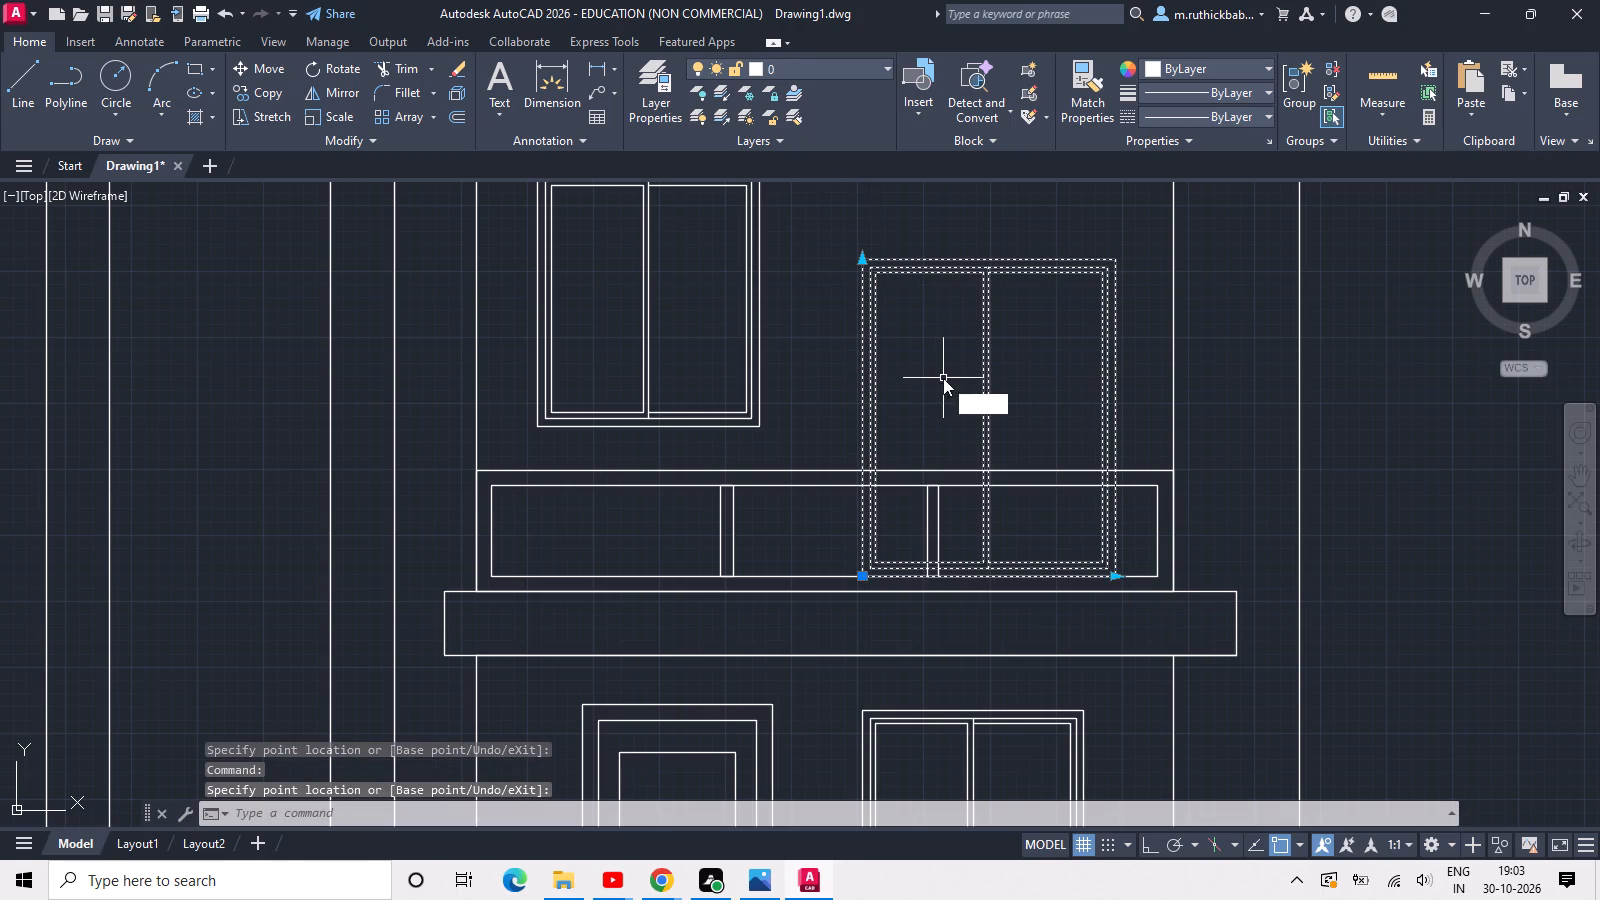
key("space")
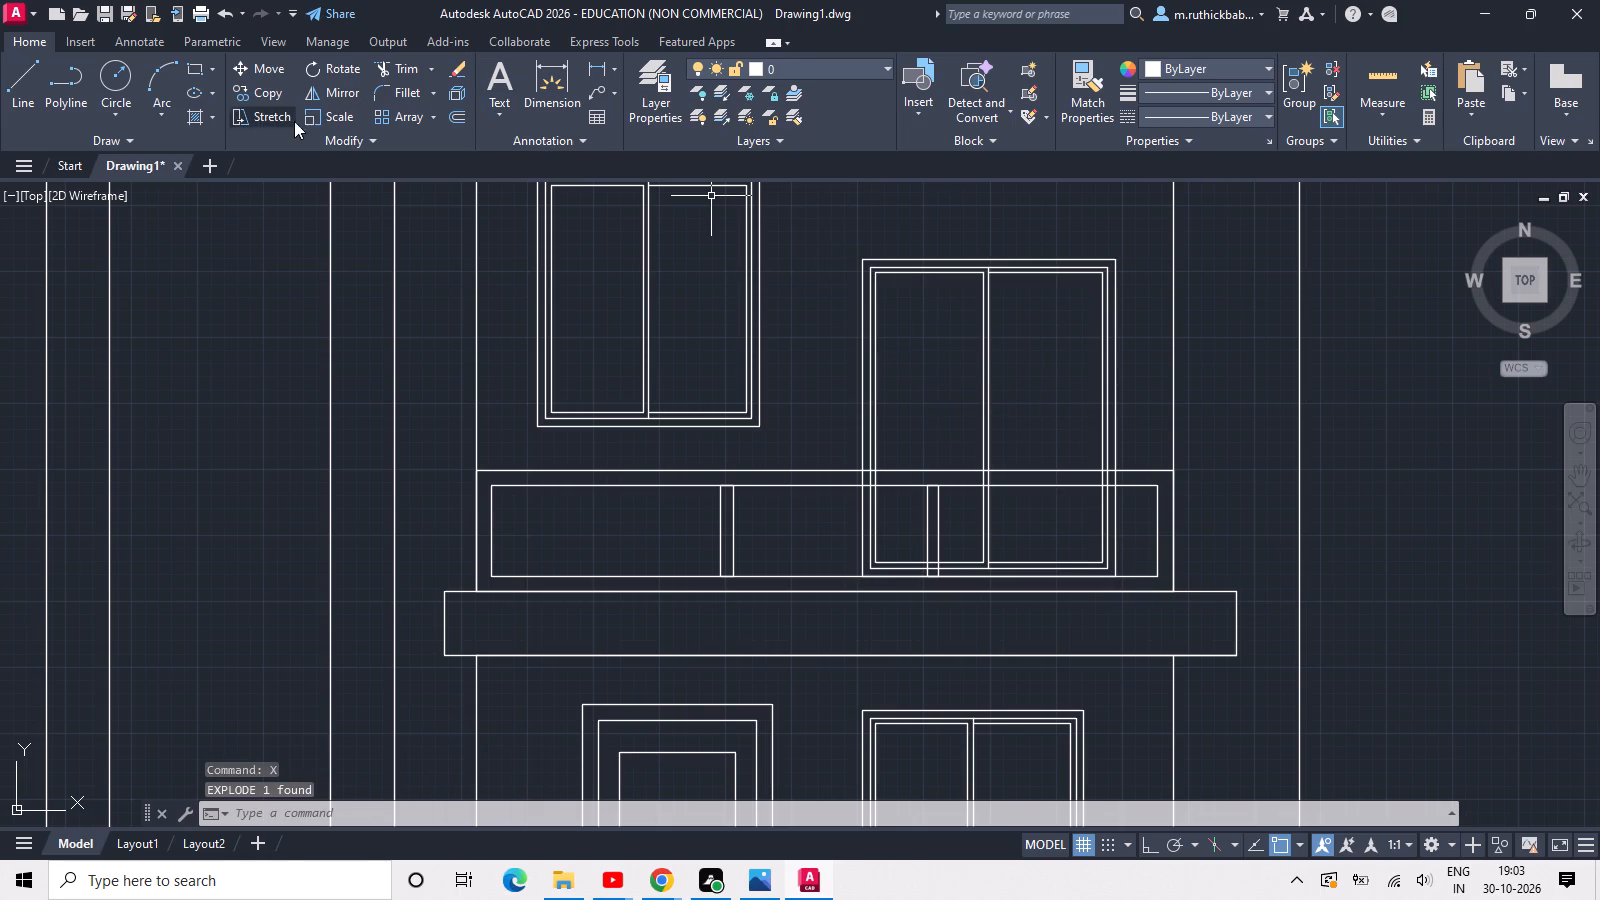
left_click(263, 115)
left_click(1125, 243)
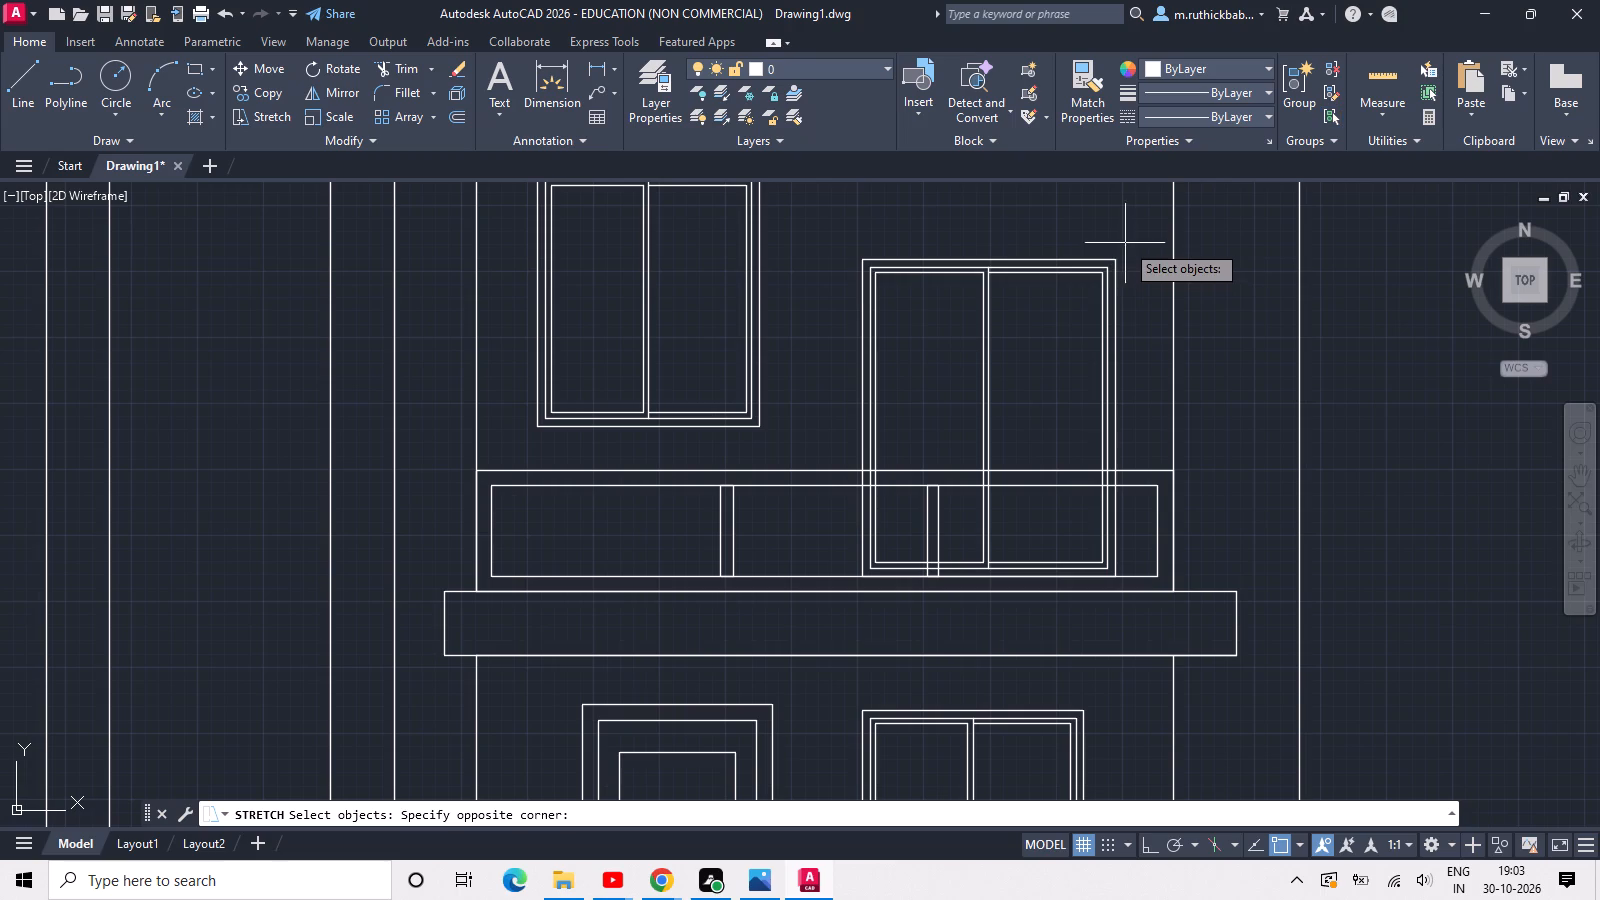
left_click(822, 306)
key("space")
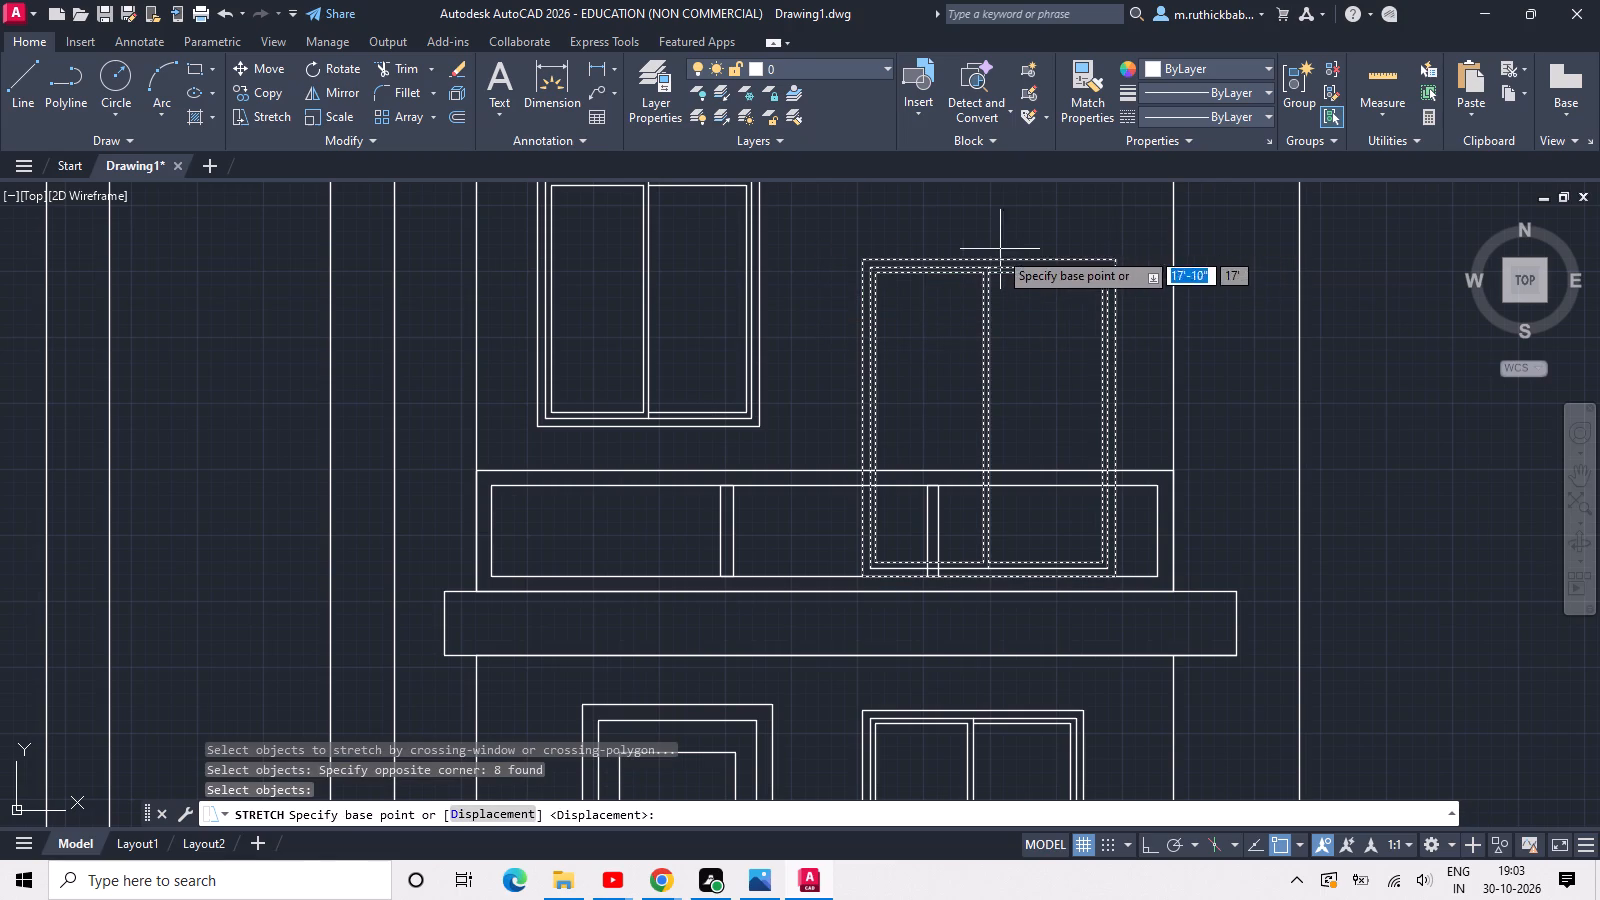
left_click(986, 257)
middle_click_drag(977, 220, 1027, 344)
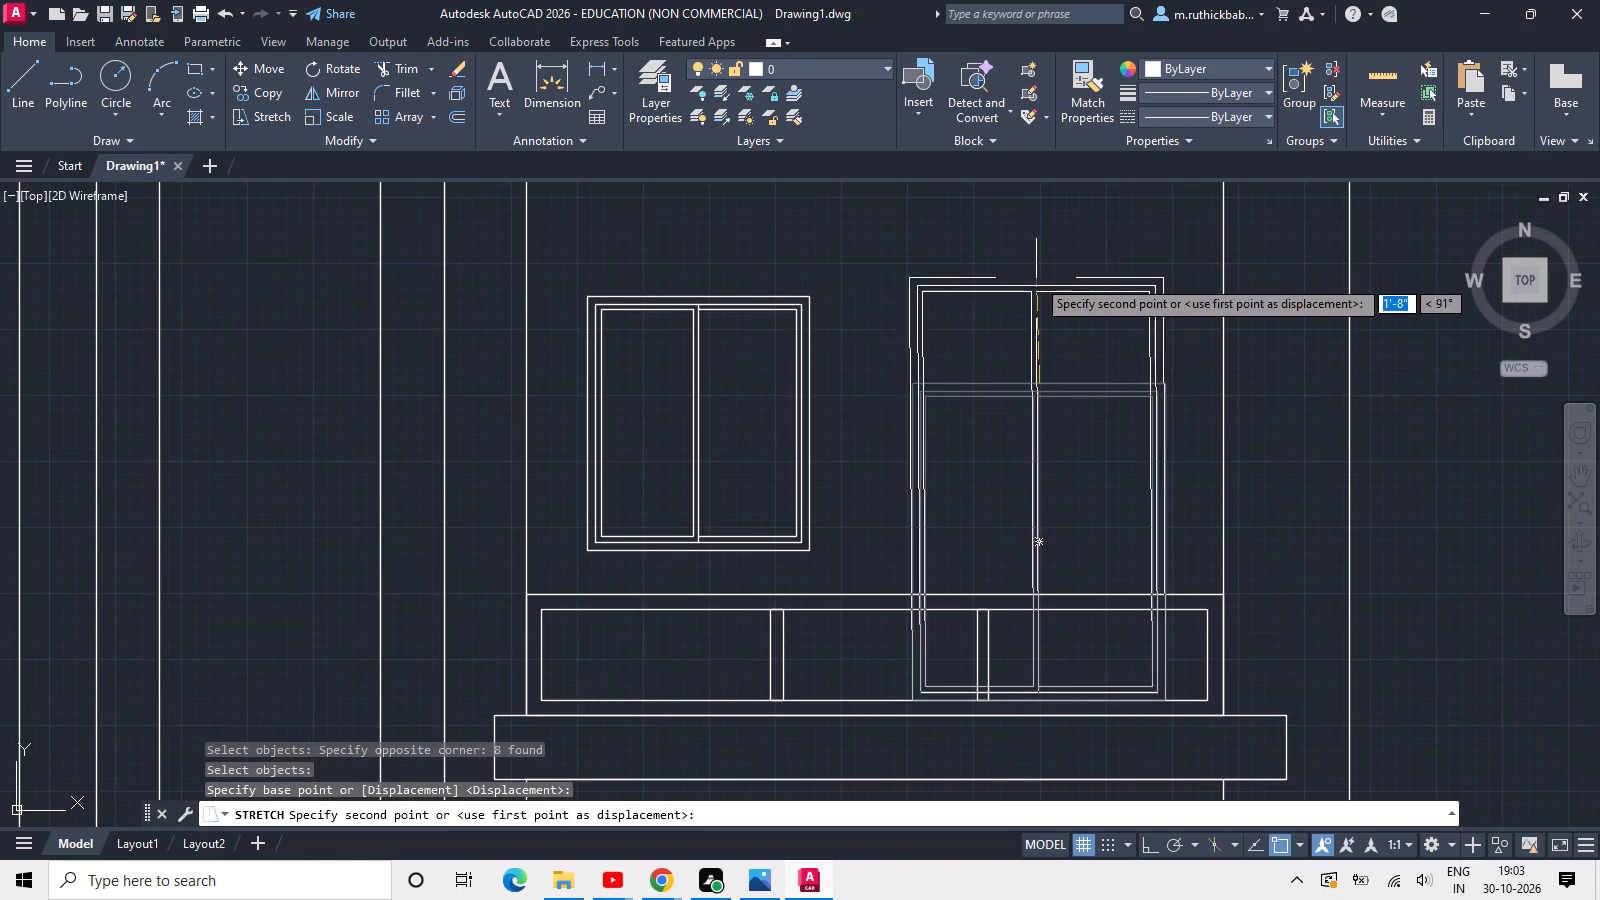
left_click(1144, 853)
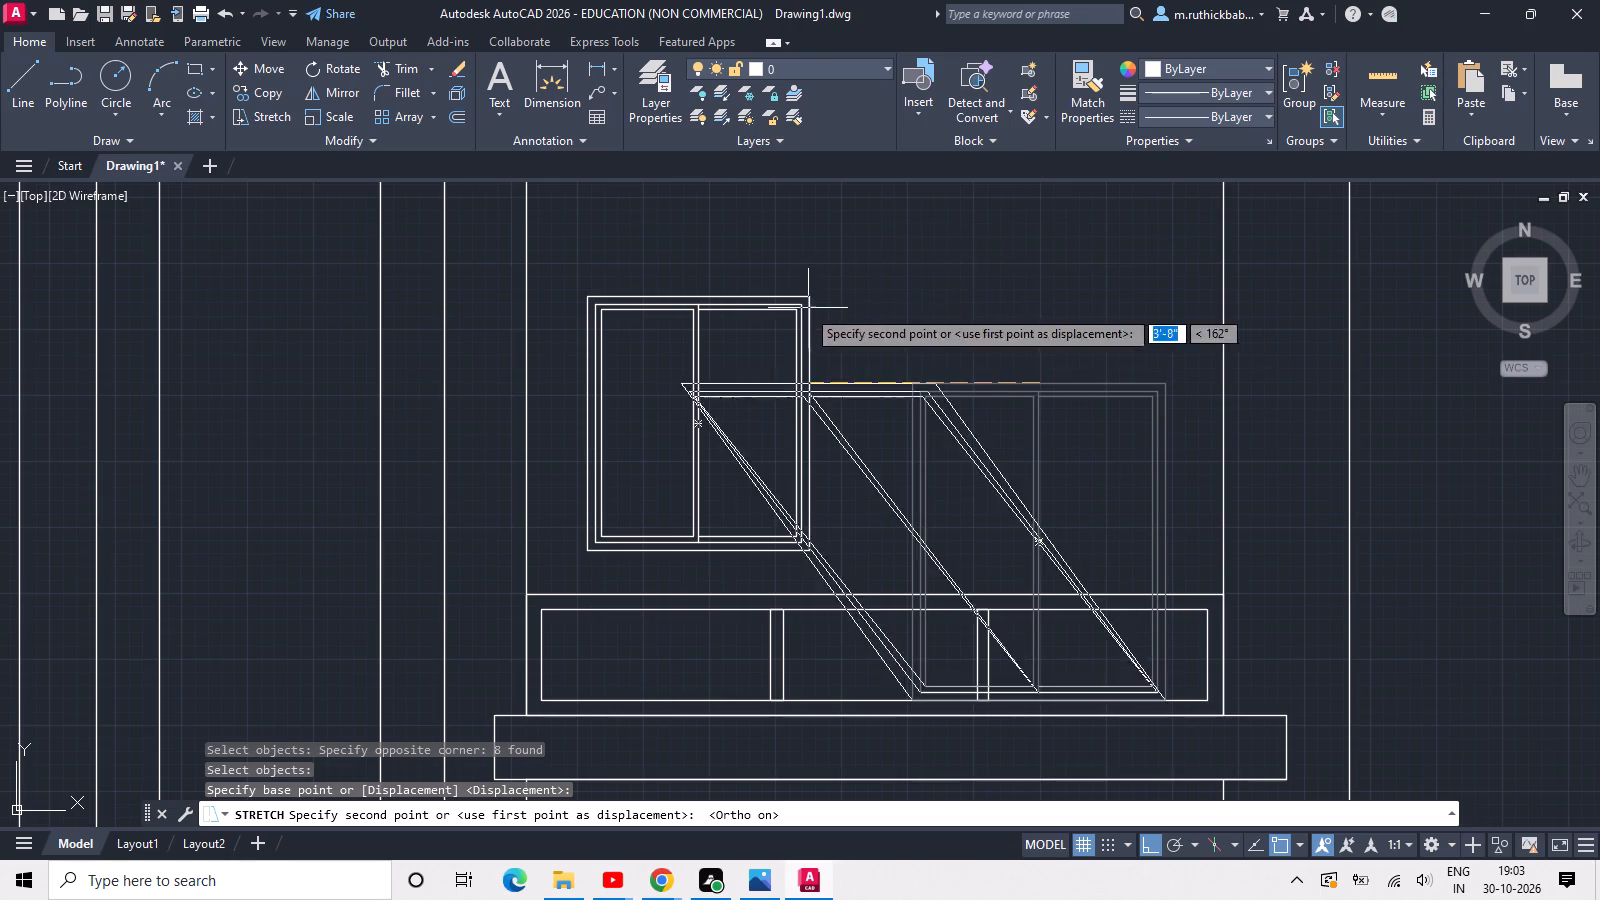
scroll(1012, 244, "down", 2)
middle_click_drag(1005, 245, 1000, 309)
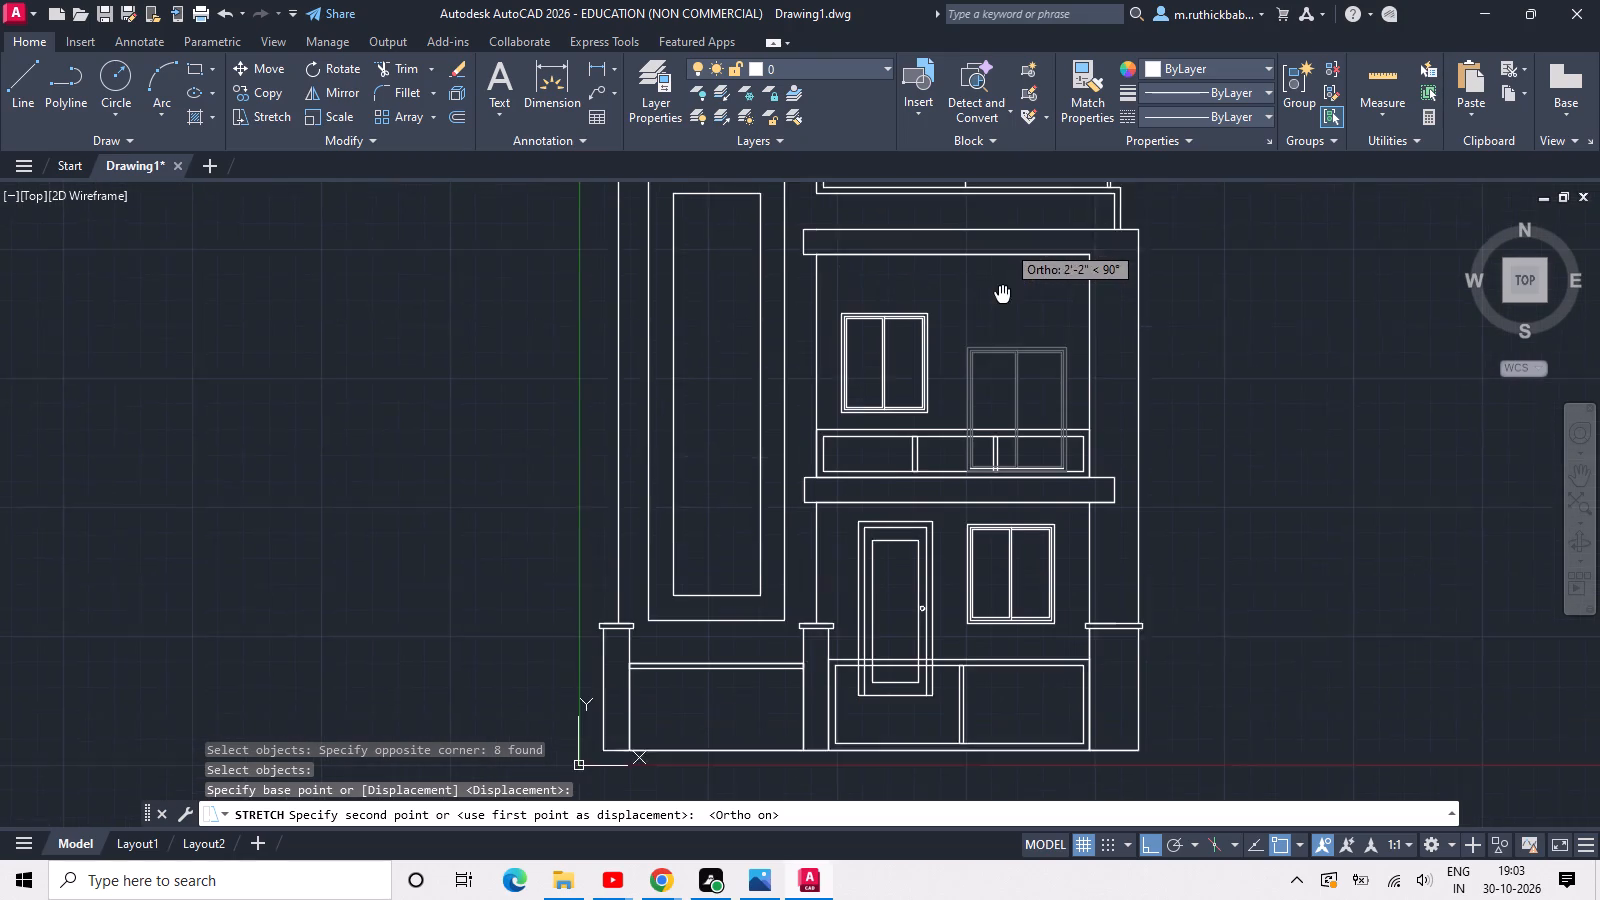
middle_click_drag(1000, 309, 999, 333)
left_click(1000, 336)
scroll(899, 367, "up", 1)
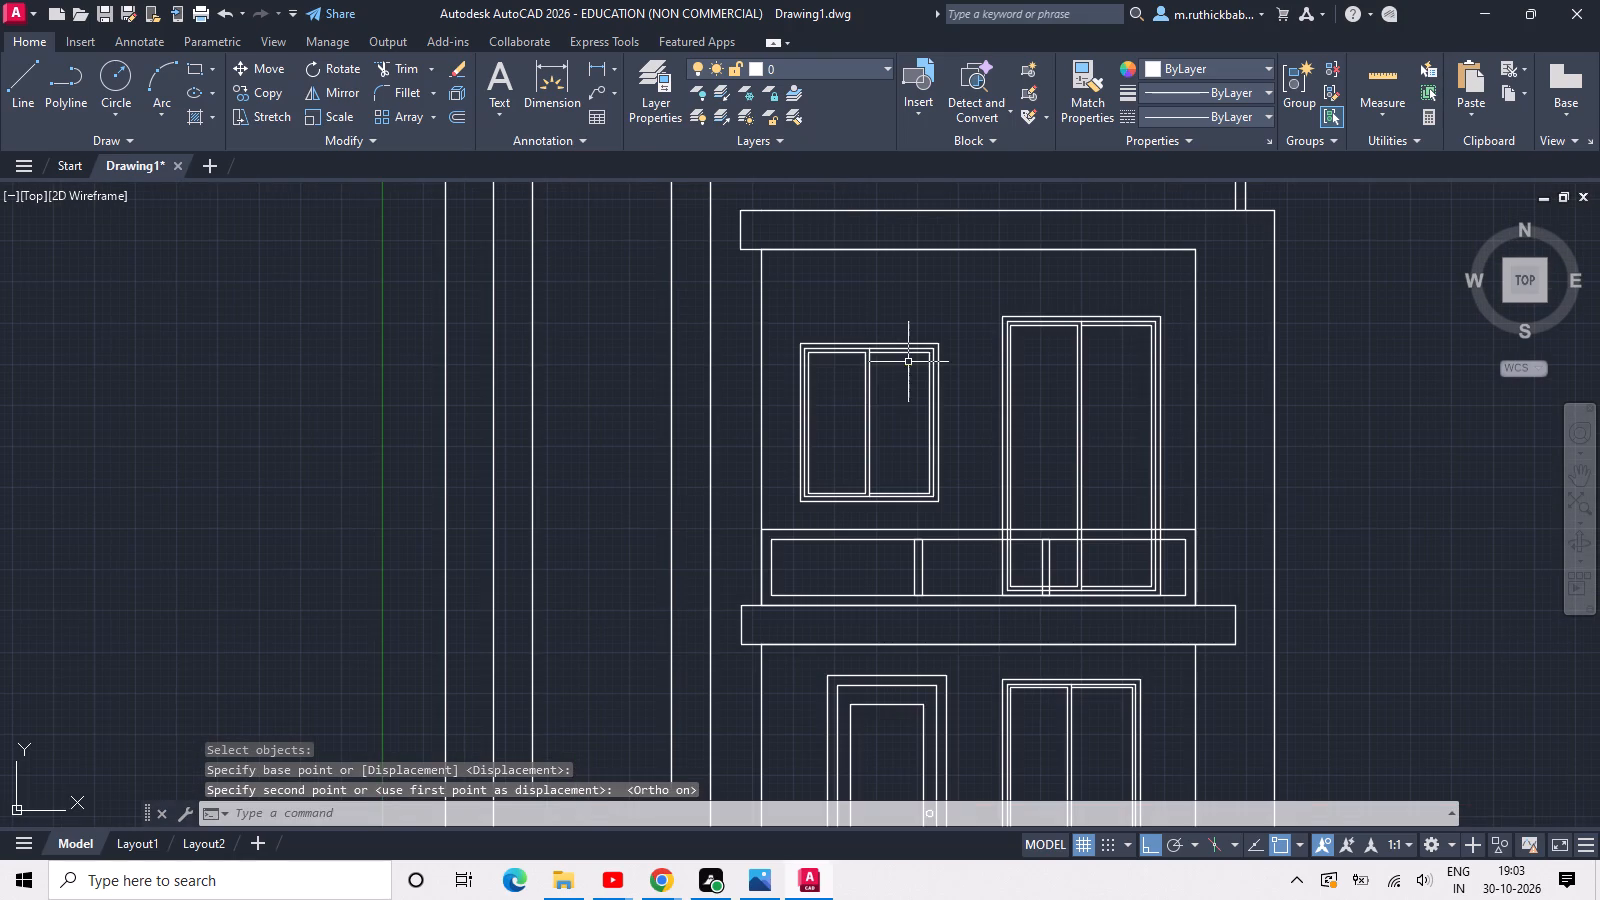
key("Escape")
Move the upper bay's left window up to align its top with the tall balcony window.
left_click_drag(899, 362, 888, 350)
left_click(874, 318)
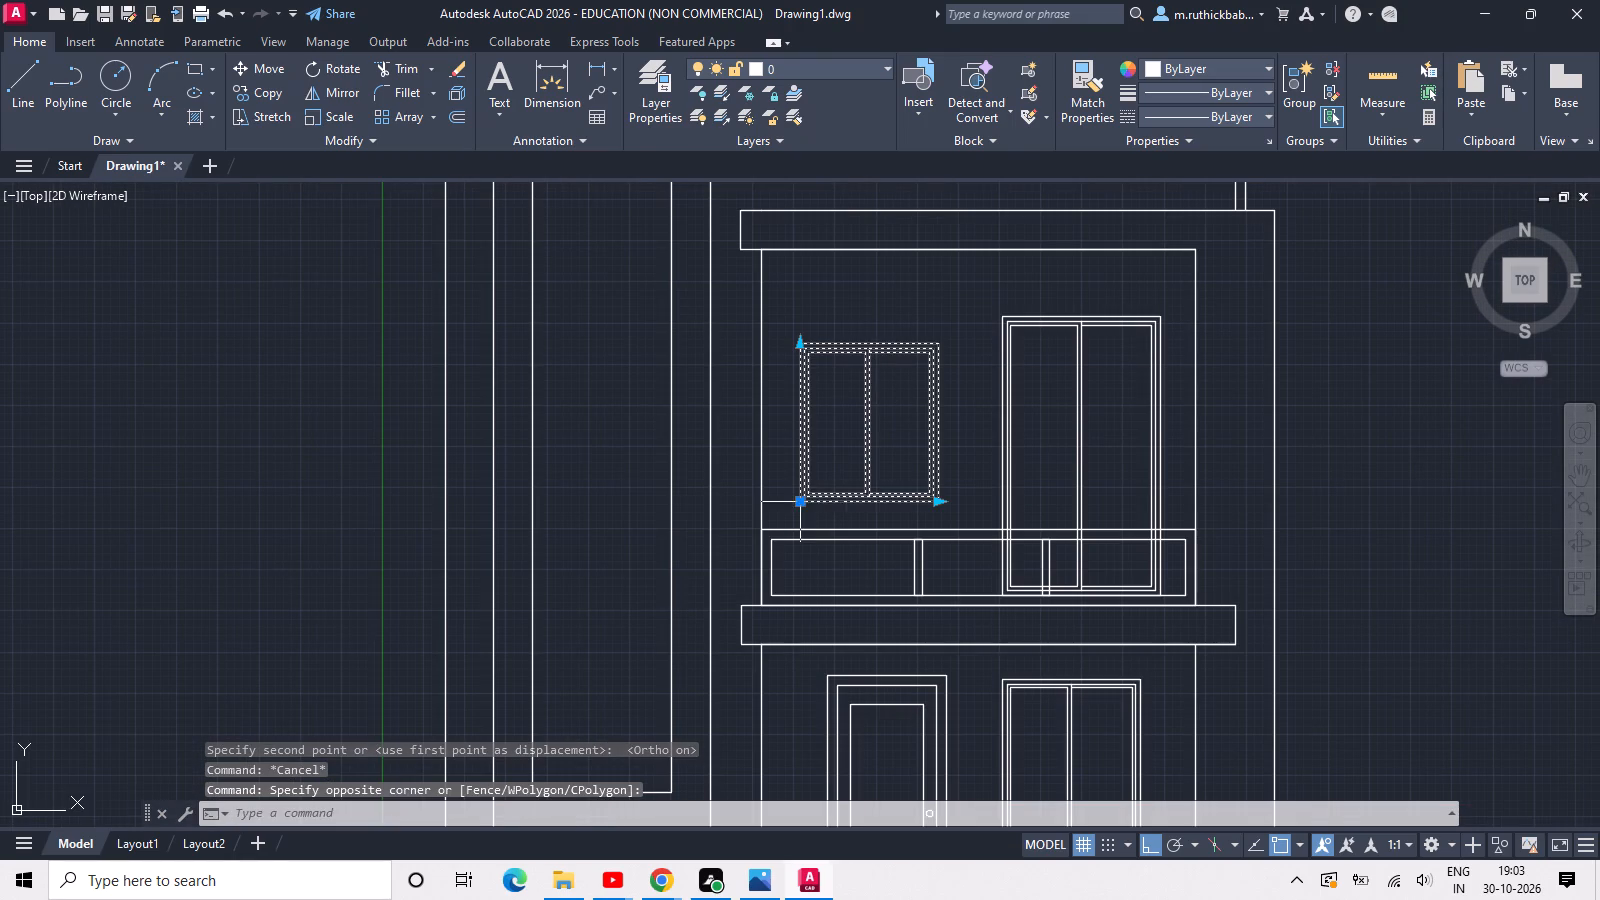
left_click(801, 506)
left_click(799, 476)
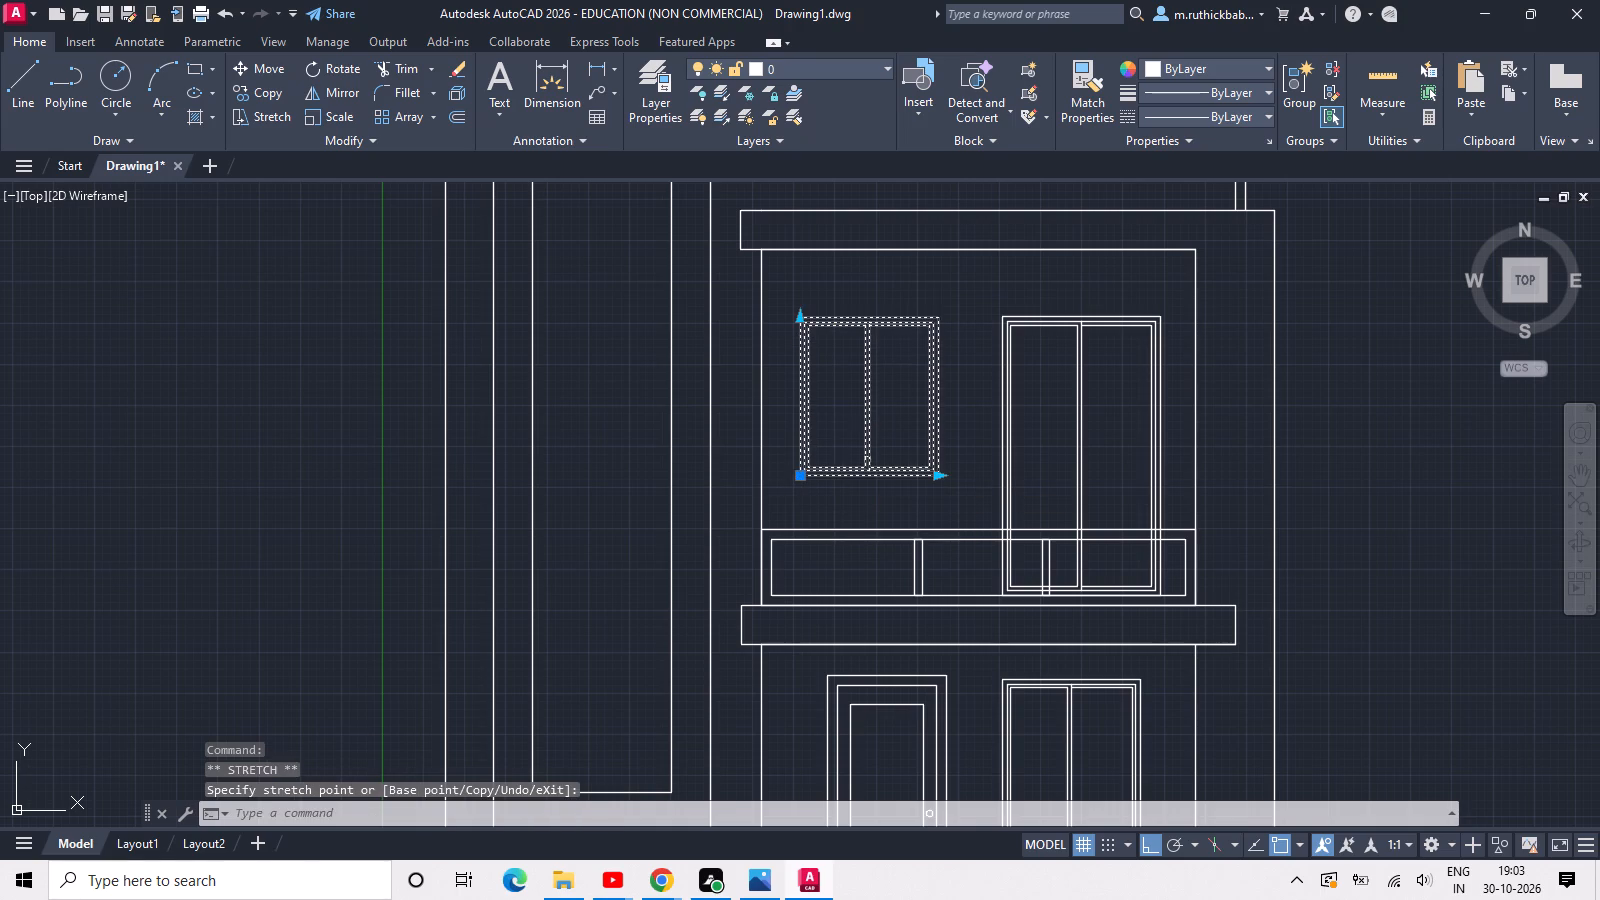
key("Escape")
Save the drawing in the Documents folder as "25 elevation".
key("ctrl+s")
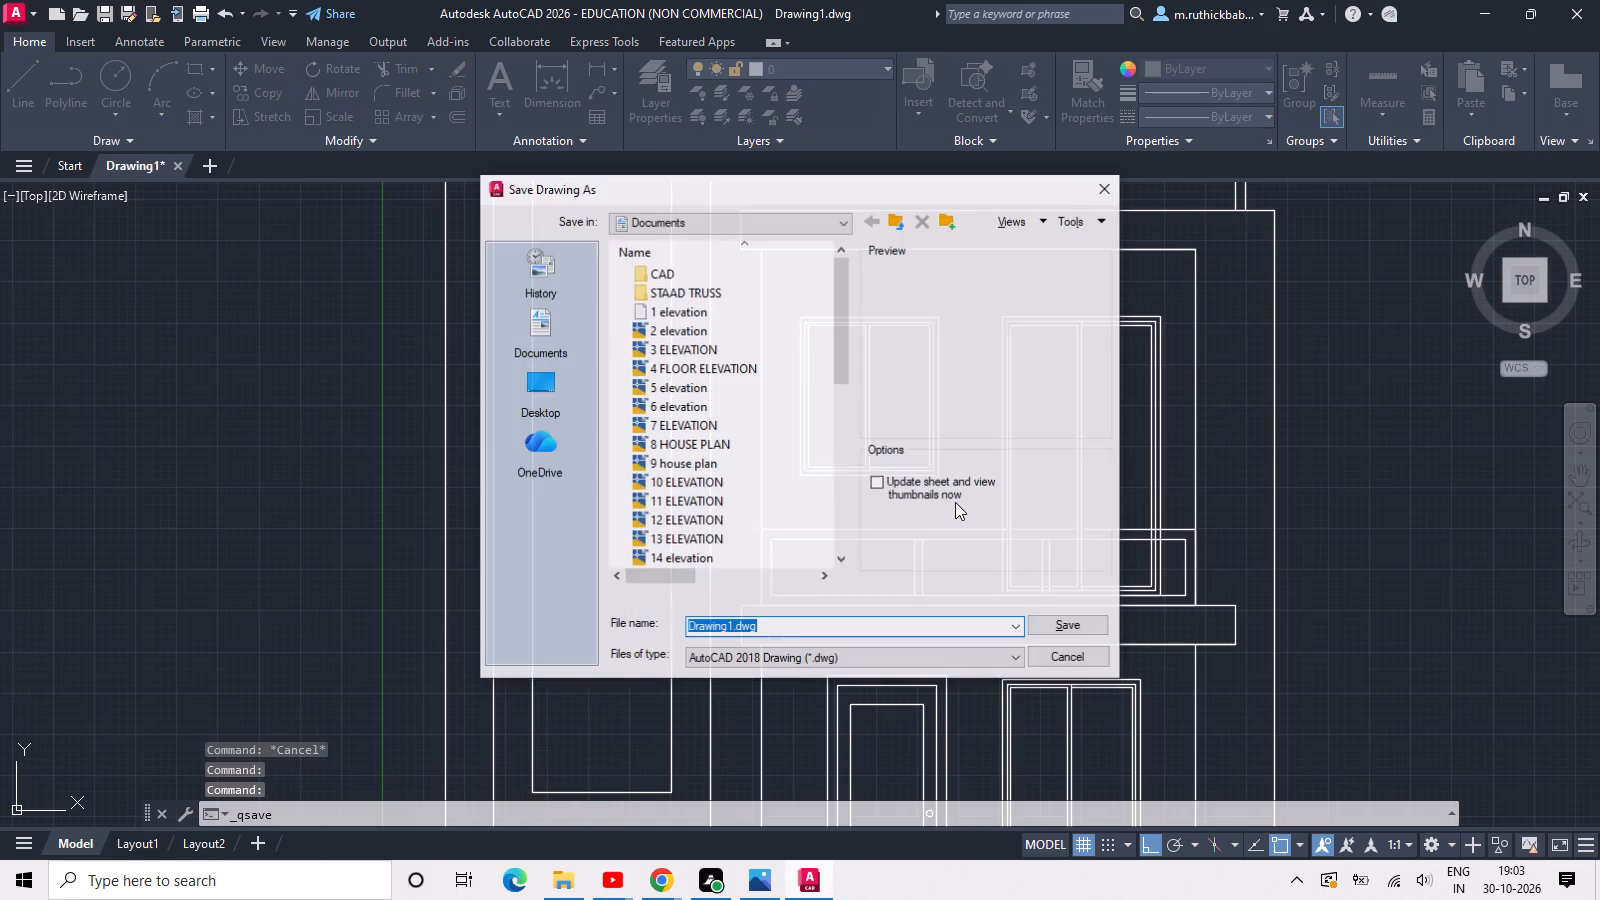
type("25")
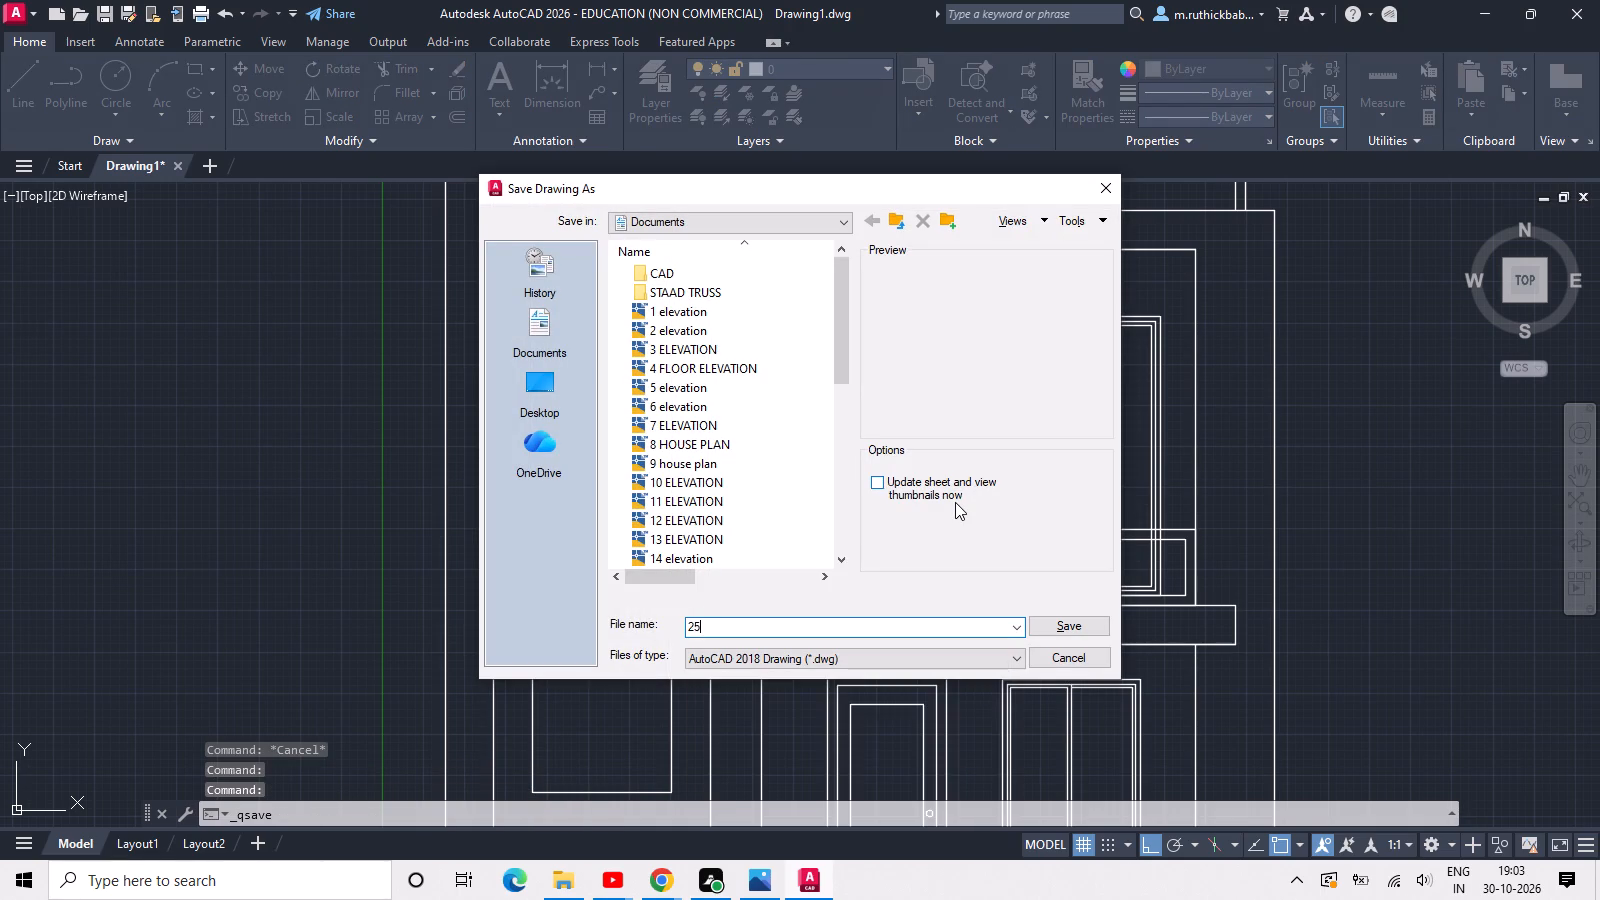
key("space")
type("p")
key("BackSpace")
type("elevation")
key("Return")
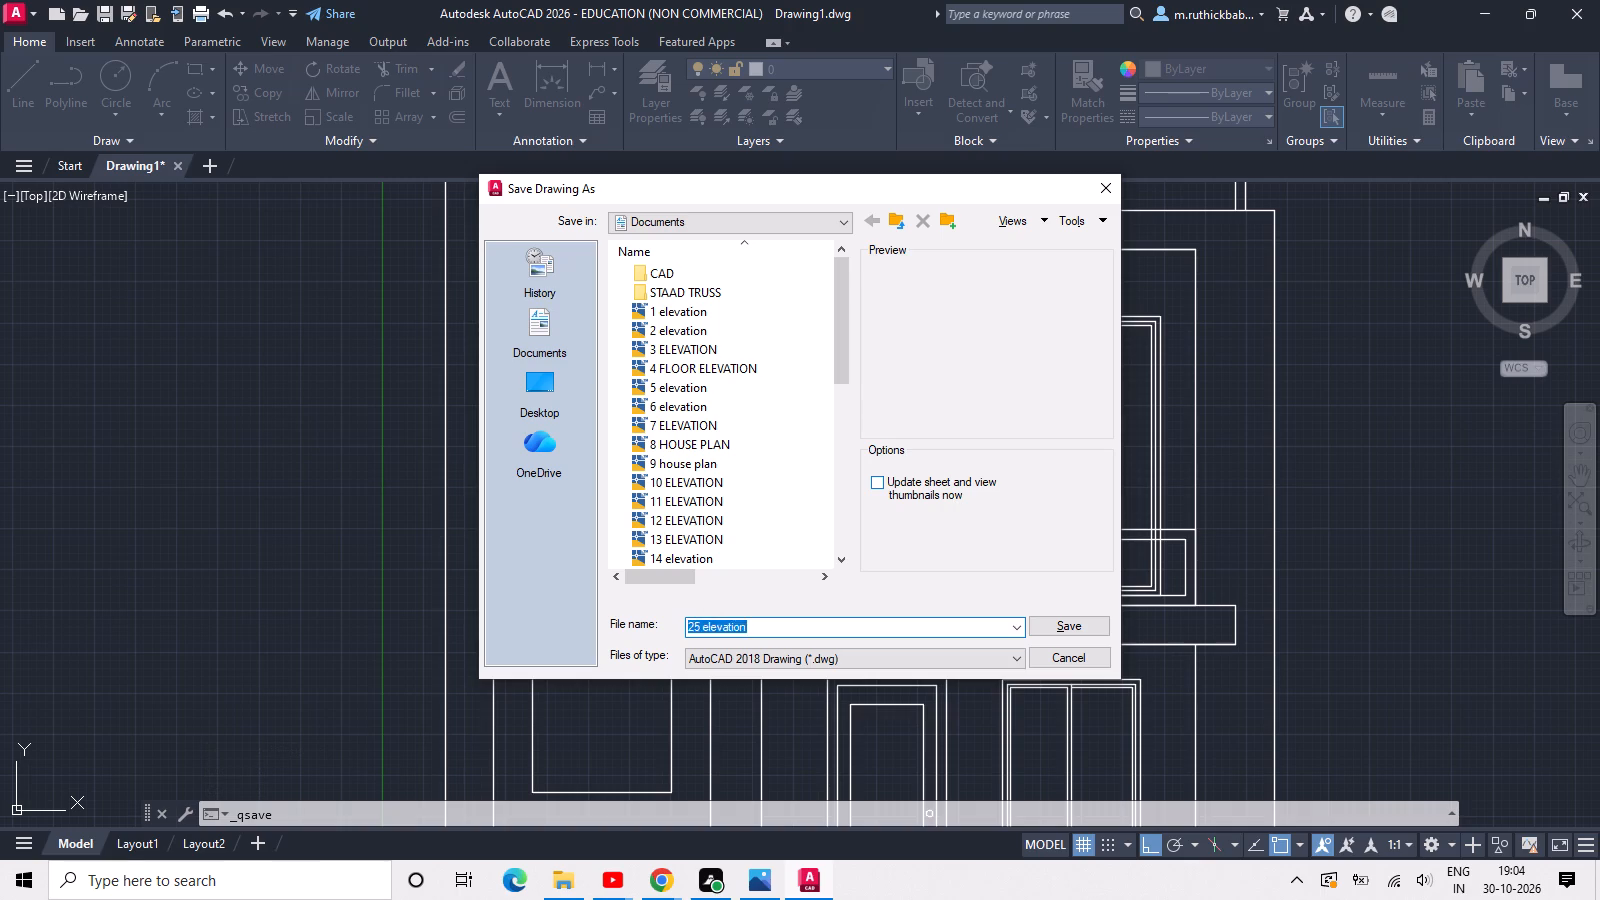
Trim the tall balcony window's vertical lines between the outer and inner top lines of the balcony railing.
scroll(1109, 585, "up", 1)
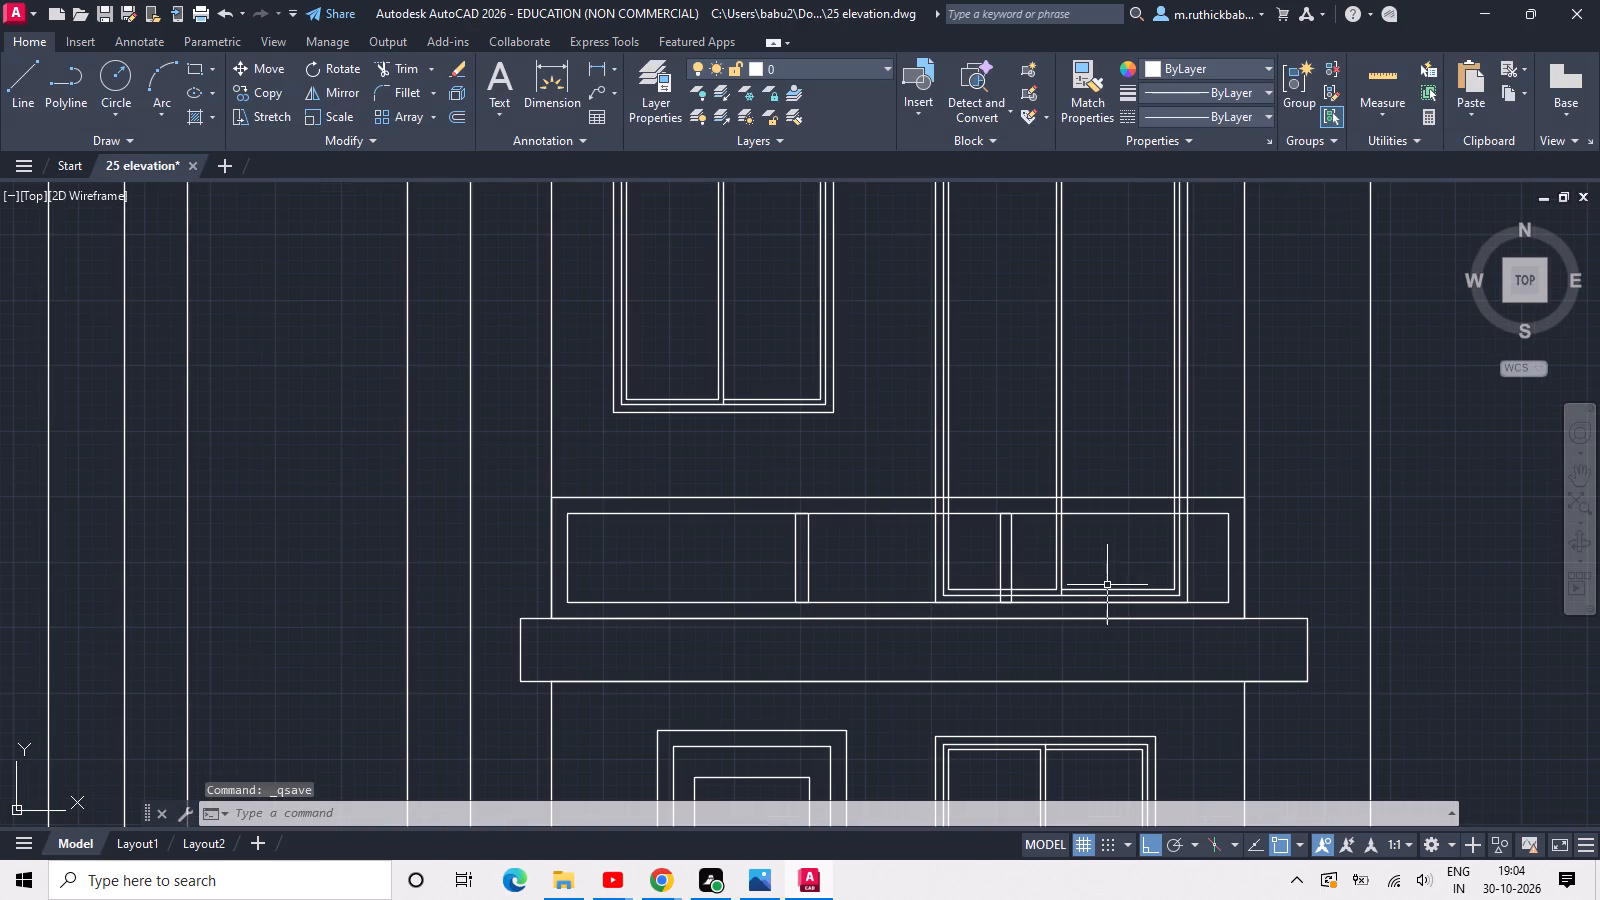
key("t")
key("r")
key("space")
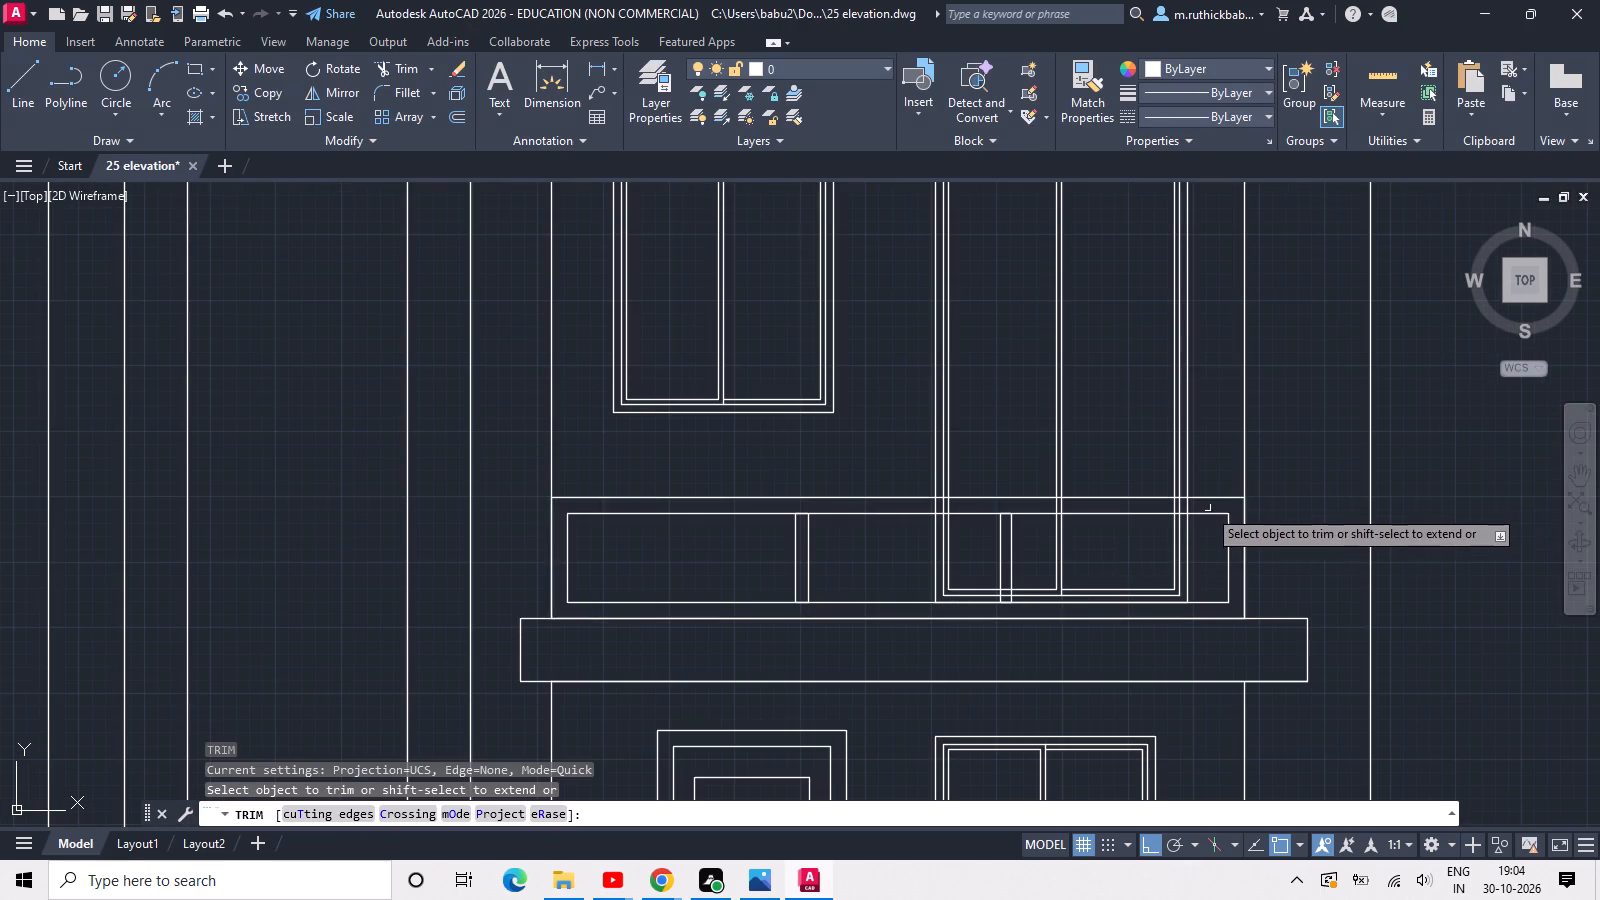
scroll(1206, 506, "up", 3)
left_click_drag(1206, 505, 1183, 505)
middle_click_drag(629, 530, 1270, 481)
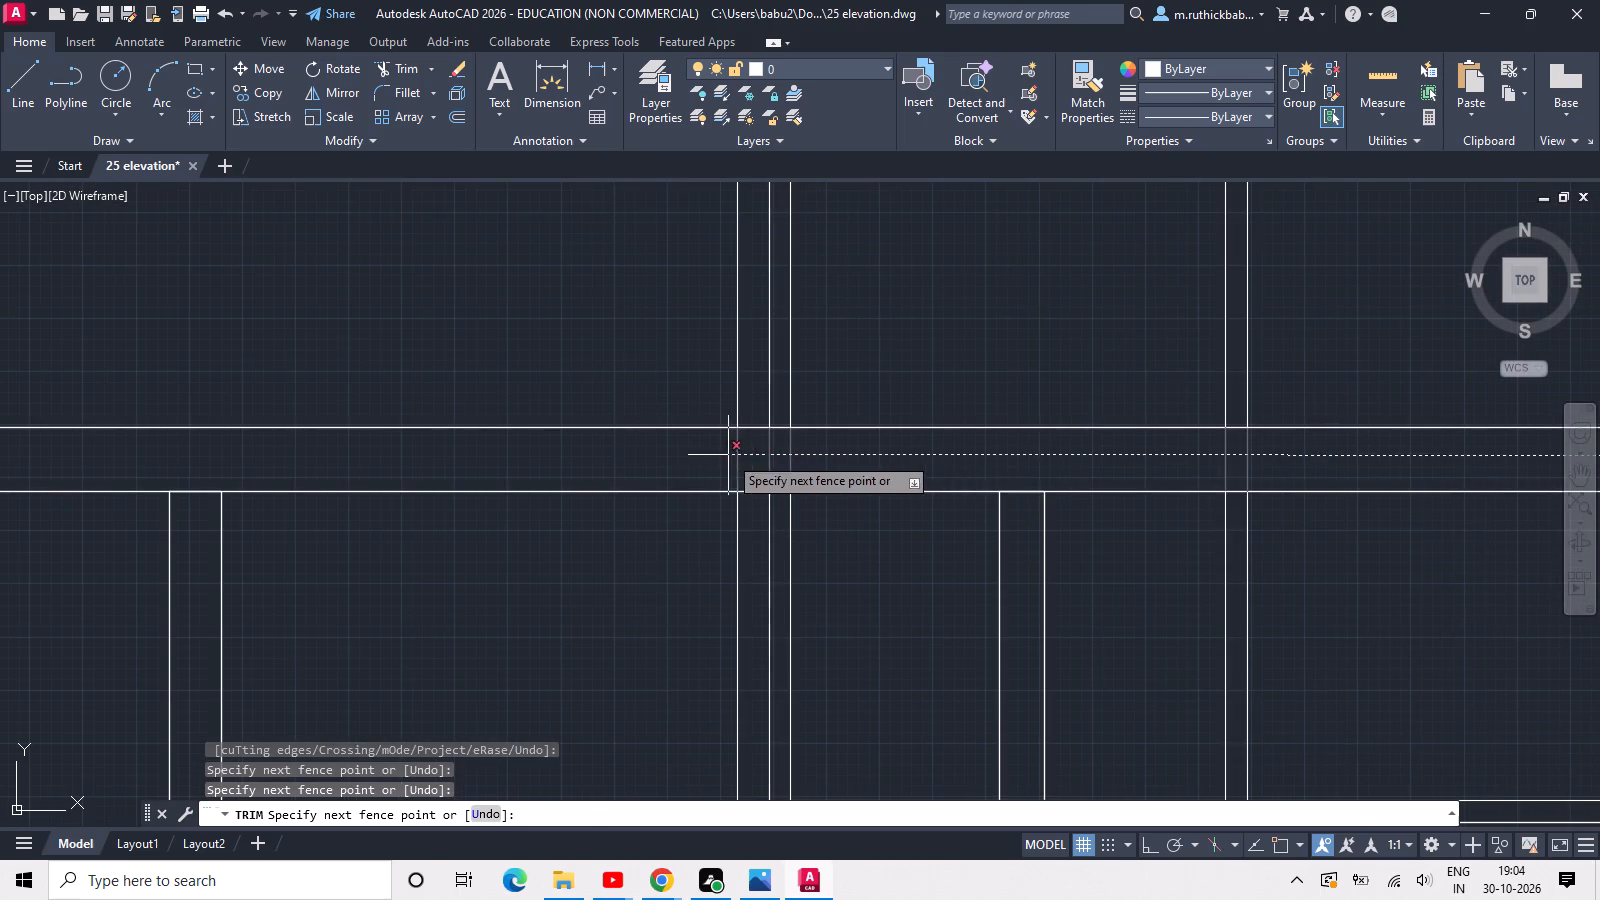
left_click(707, 455)
scroll(720, 448, "down", 2)
key("Escape")
Erase the leftover tall-window lines inside the balcony railing panels, keeping the railing's own posts.
left_click_drag(772, 533, 738, 520)
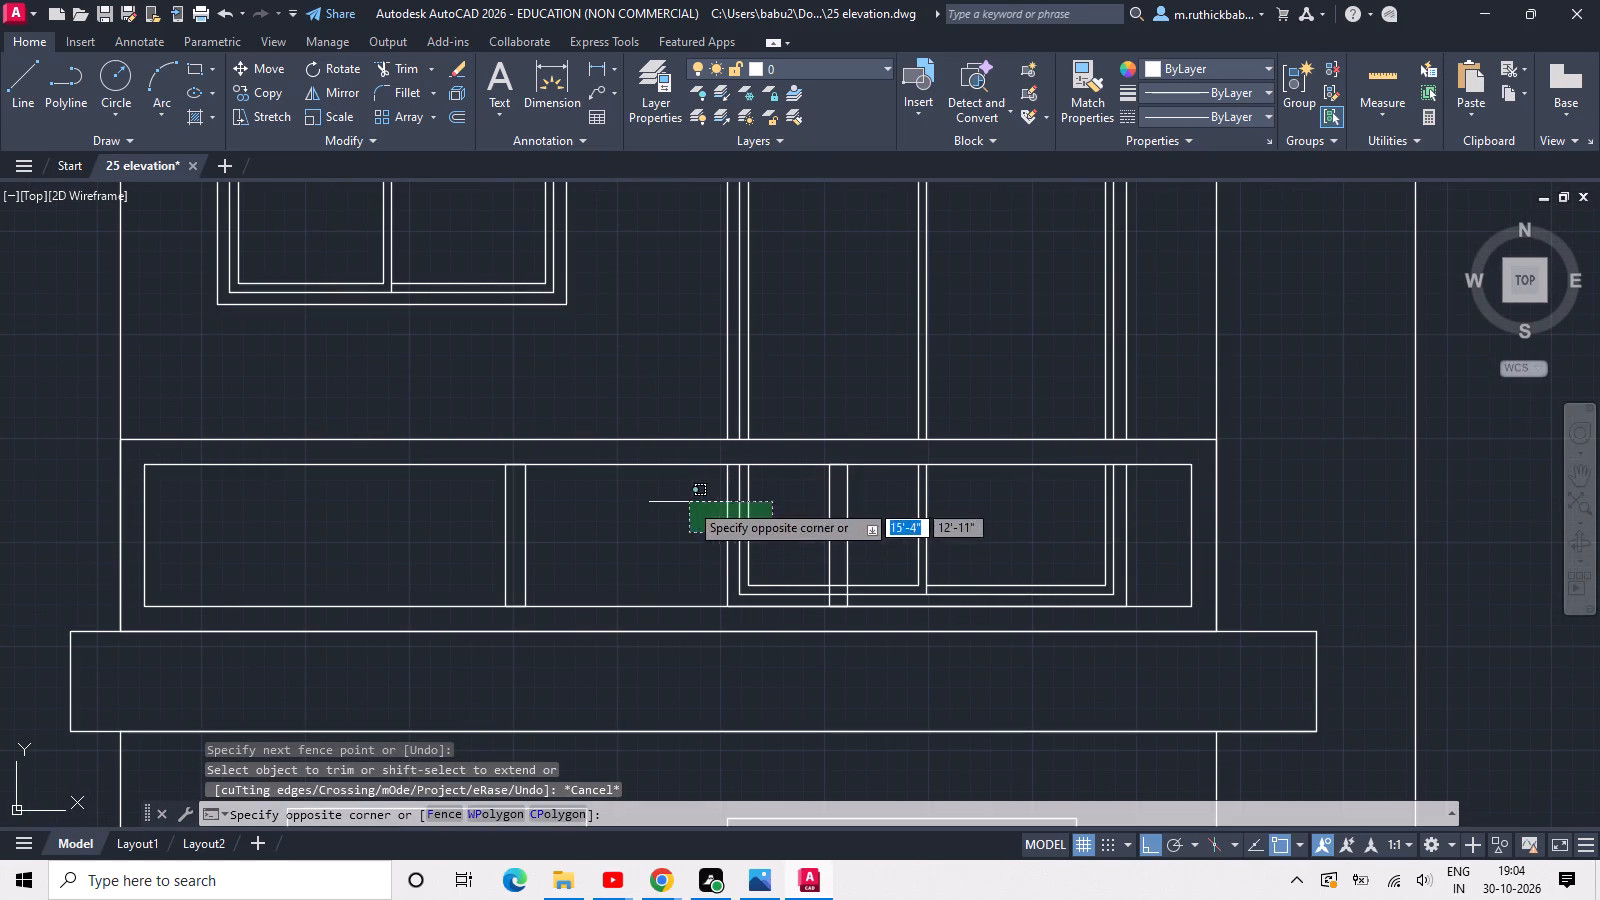
left_click(689, 502)
left_click(978, 600)
left_click(933, 554)
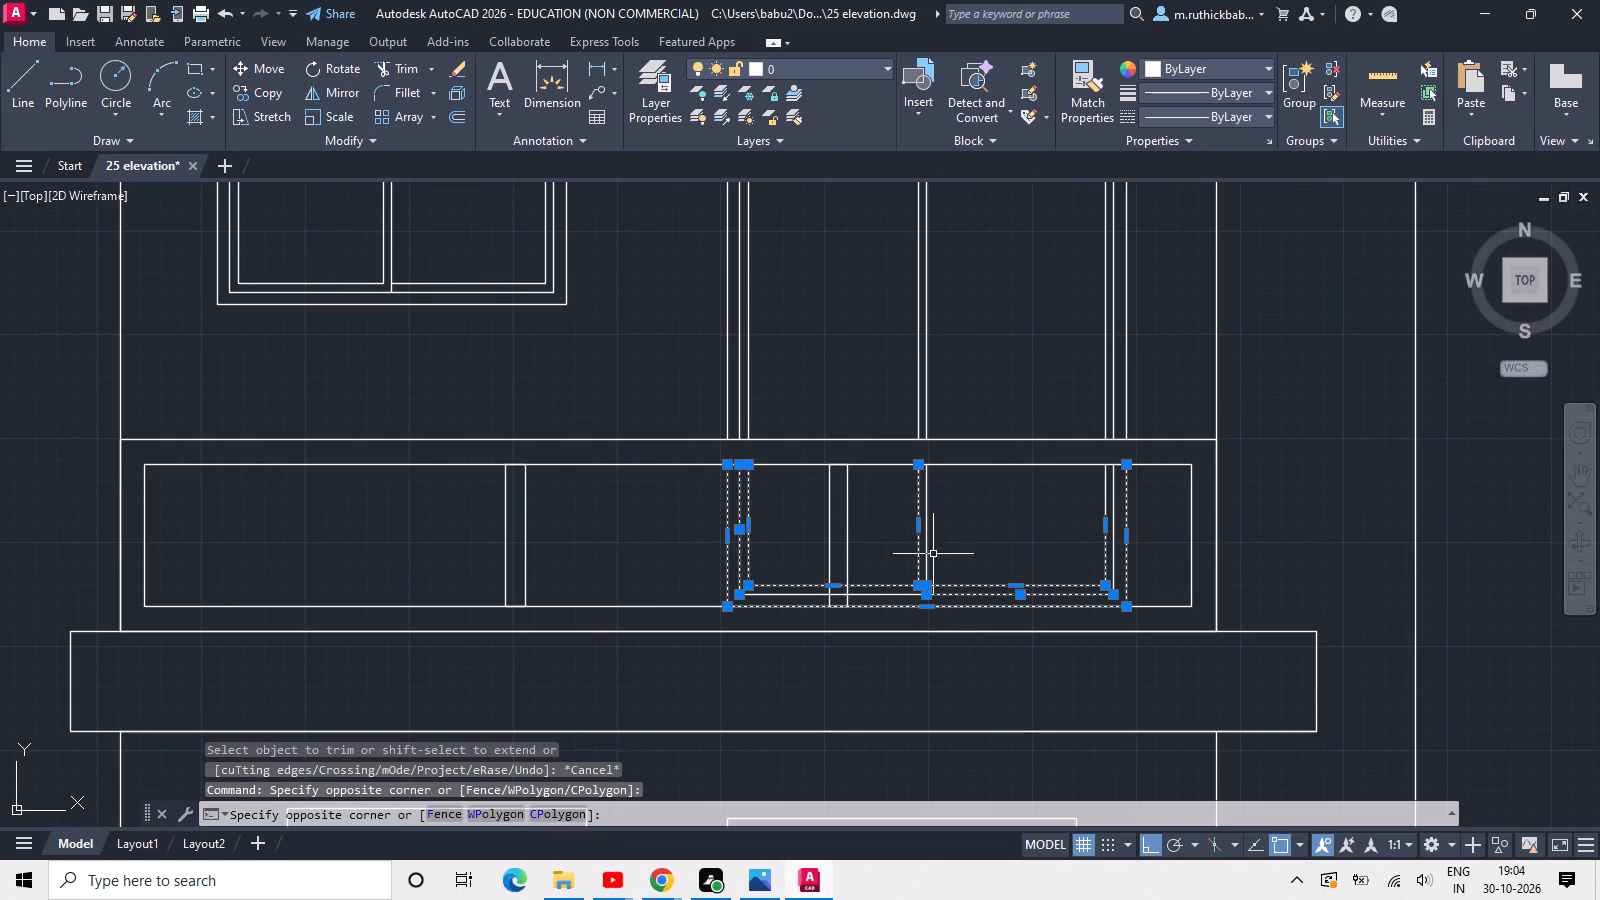
left_click(1122, 564)
left_click(1072, 542)
key("Delete")
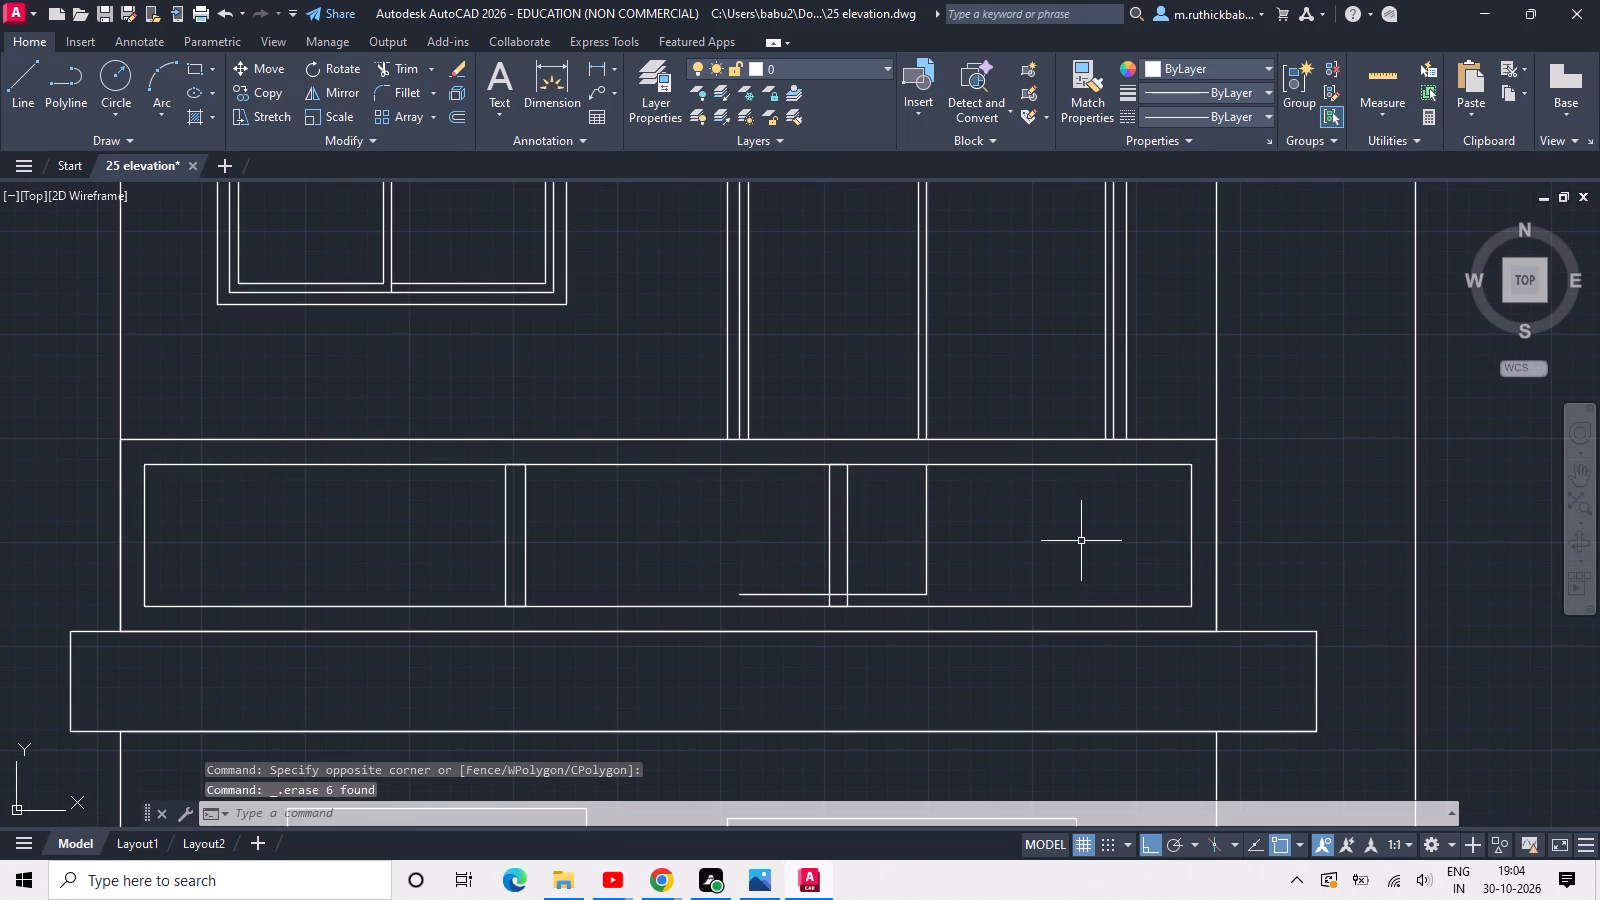
left_click_drag(947, 562, 936, 558)
left_click(875, 522)
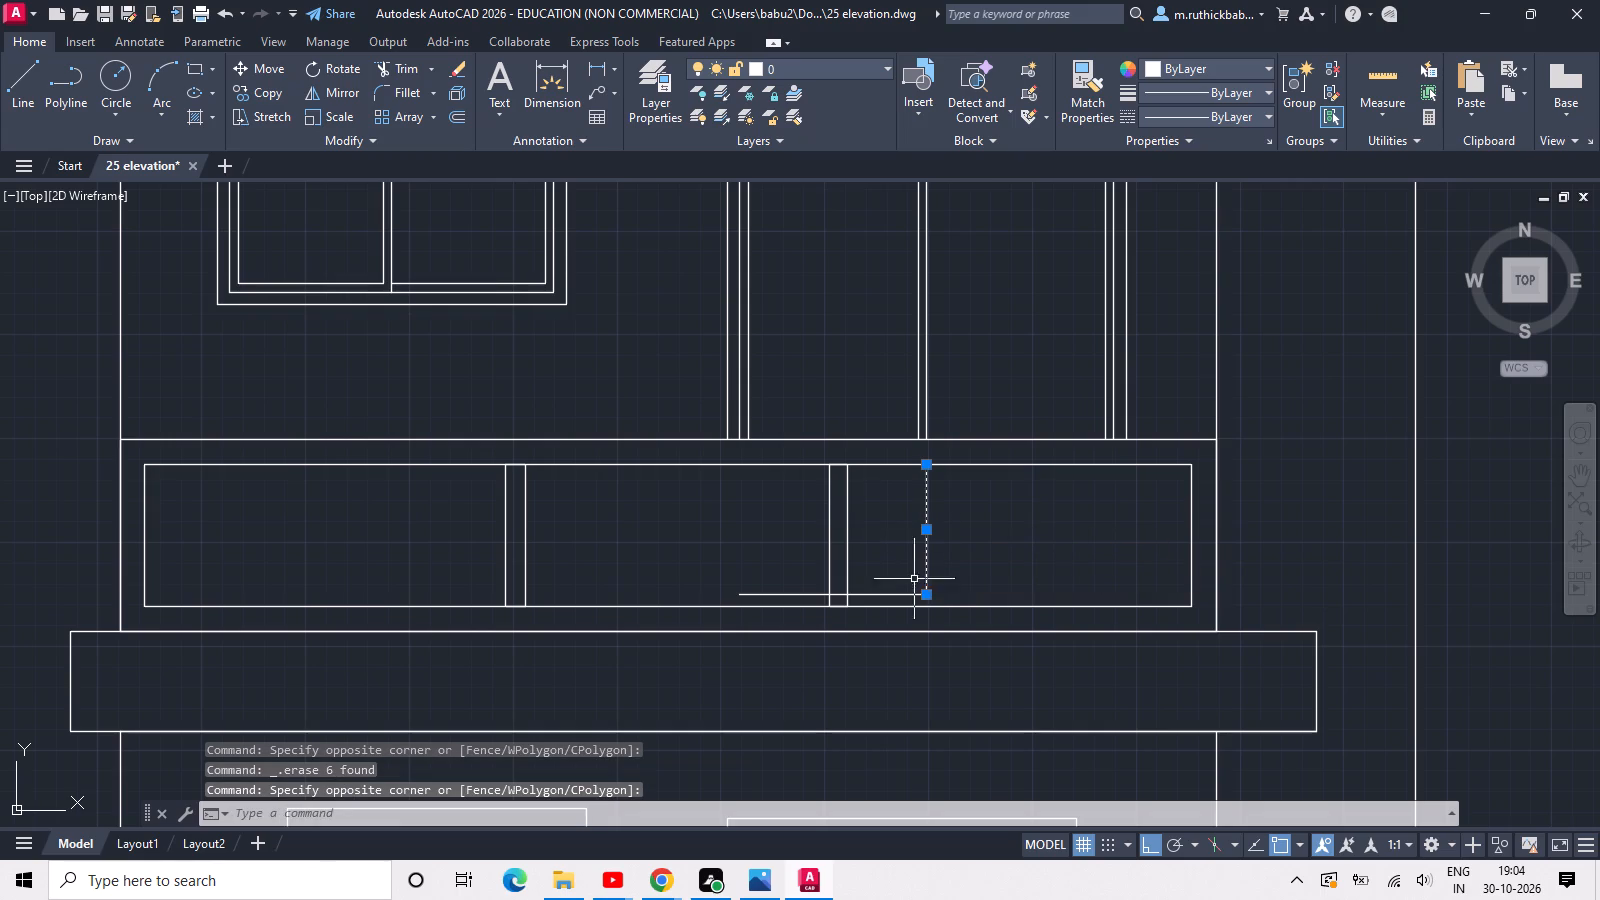
left_click(905, 599)
left_click(889, 578)
key("Delete")
key("Delete")
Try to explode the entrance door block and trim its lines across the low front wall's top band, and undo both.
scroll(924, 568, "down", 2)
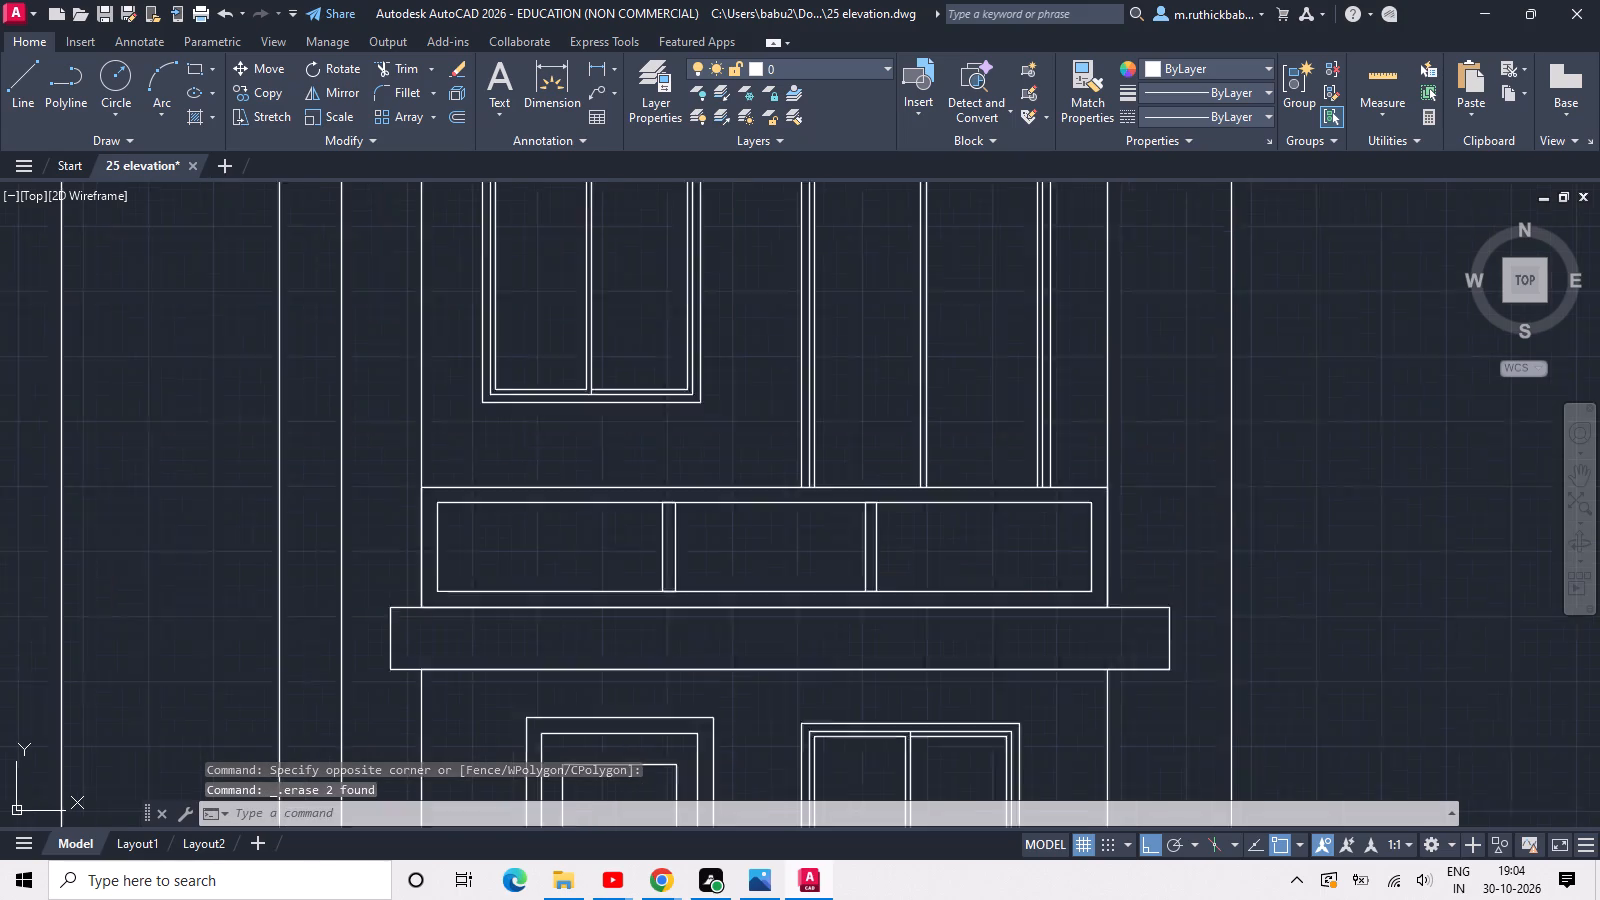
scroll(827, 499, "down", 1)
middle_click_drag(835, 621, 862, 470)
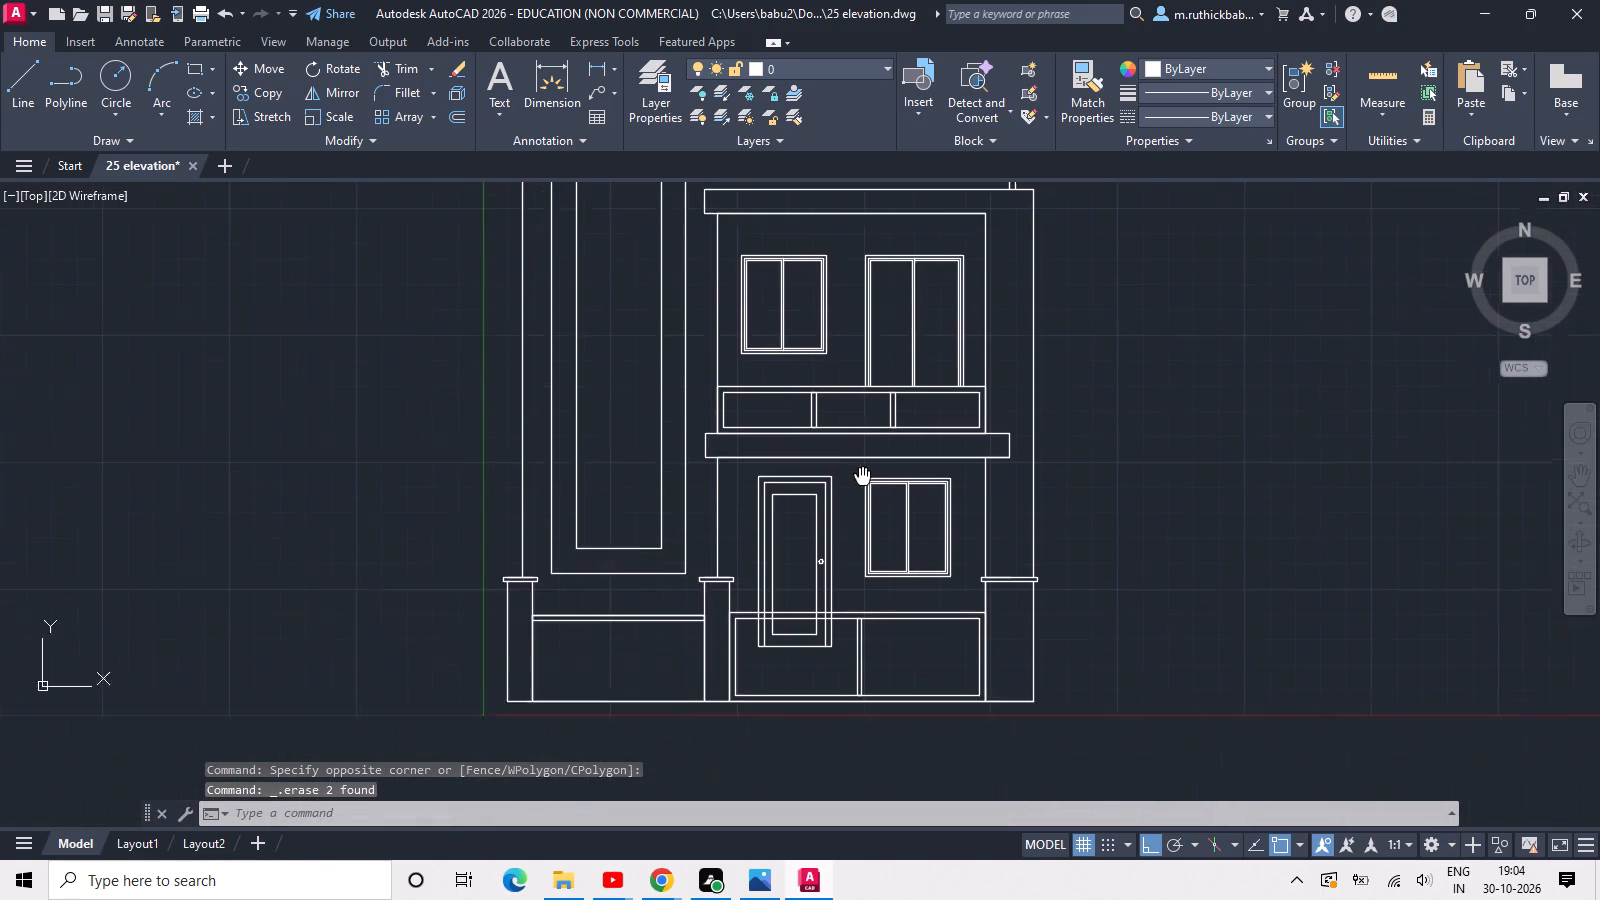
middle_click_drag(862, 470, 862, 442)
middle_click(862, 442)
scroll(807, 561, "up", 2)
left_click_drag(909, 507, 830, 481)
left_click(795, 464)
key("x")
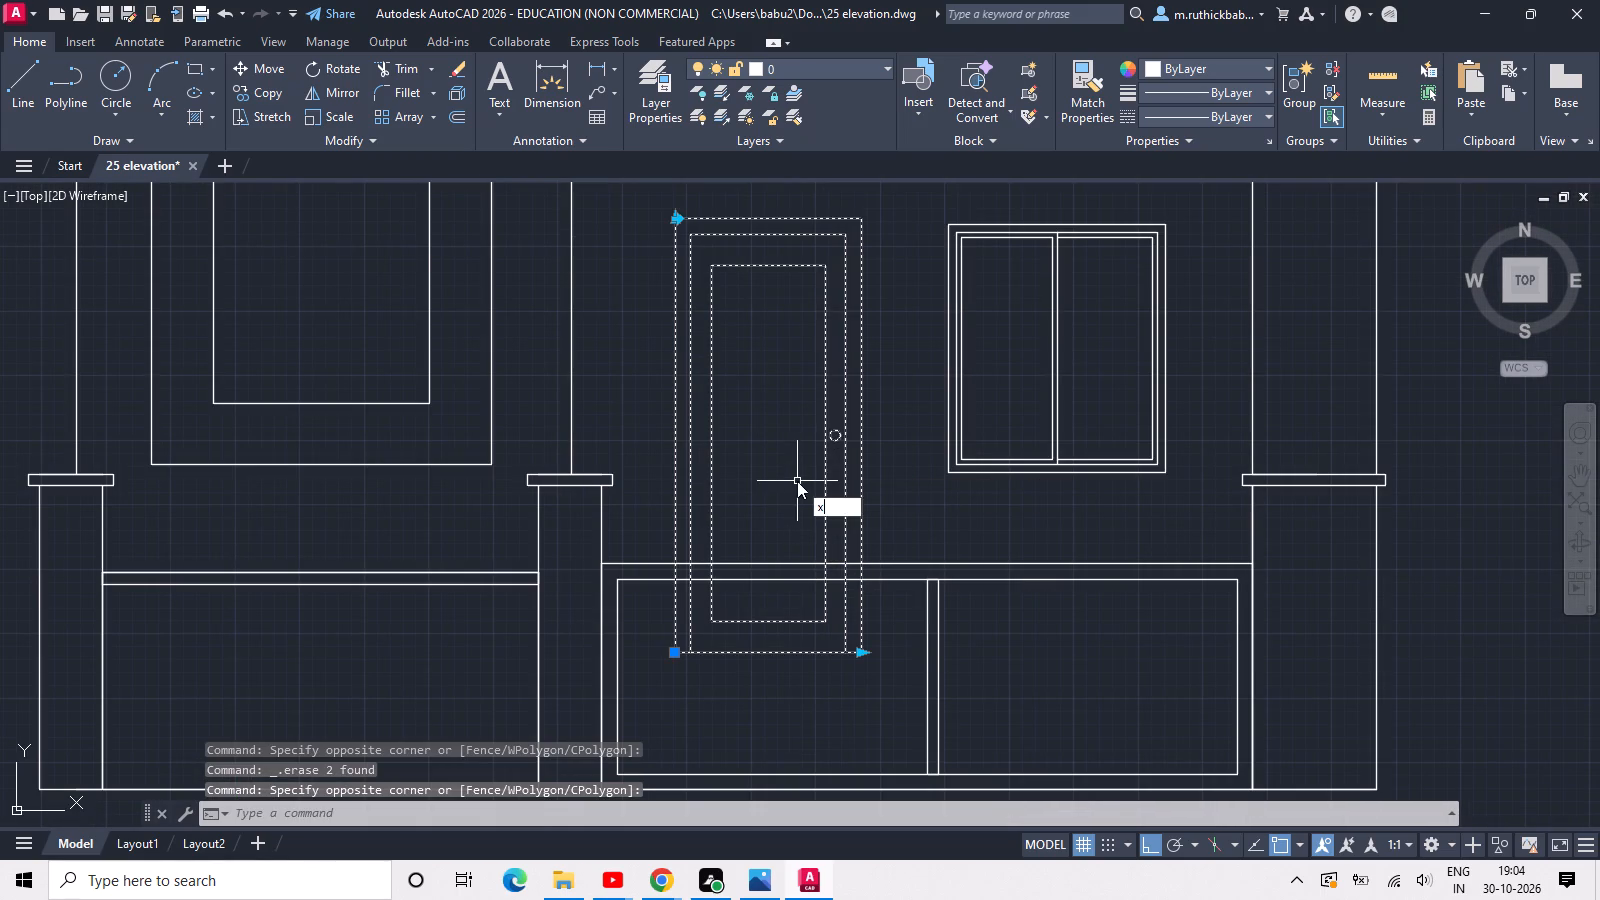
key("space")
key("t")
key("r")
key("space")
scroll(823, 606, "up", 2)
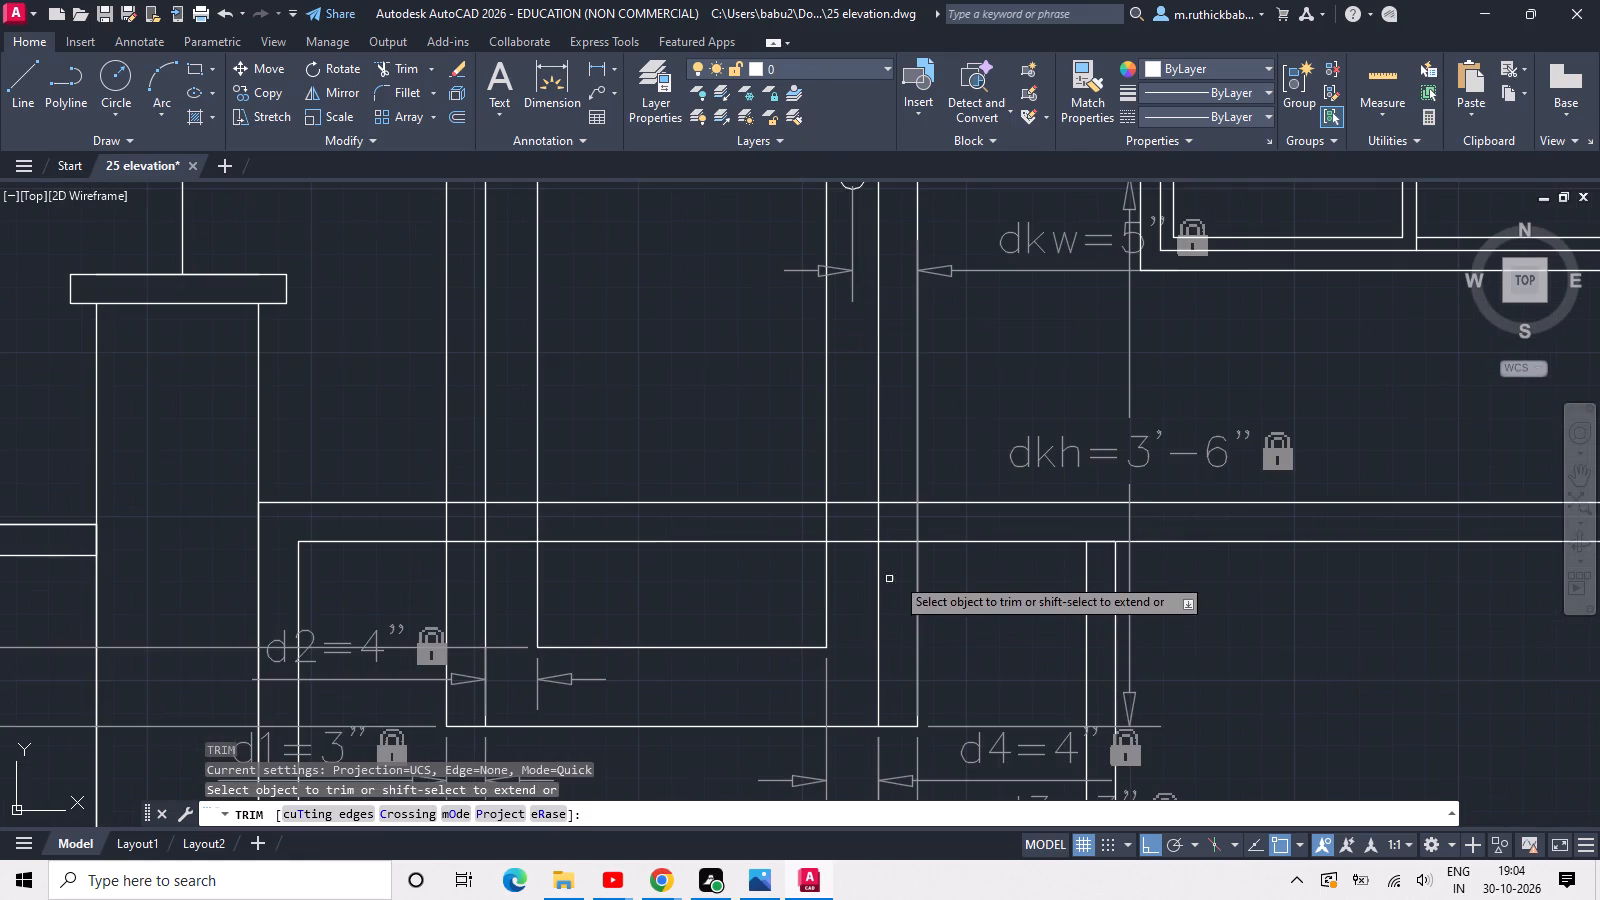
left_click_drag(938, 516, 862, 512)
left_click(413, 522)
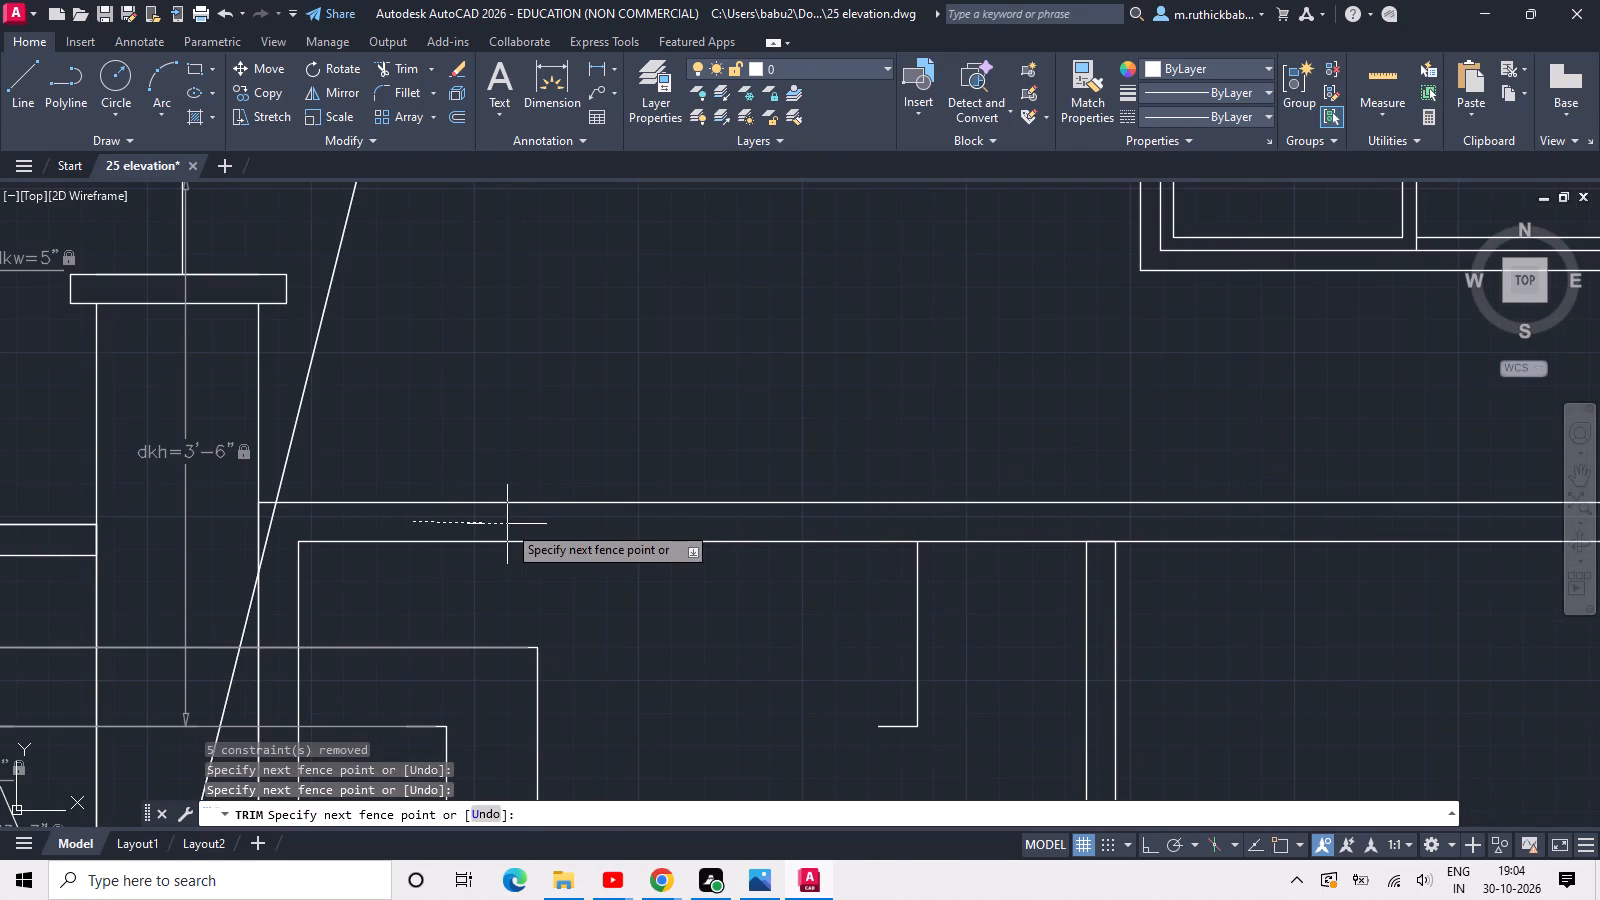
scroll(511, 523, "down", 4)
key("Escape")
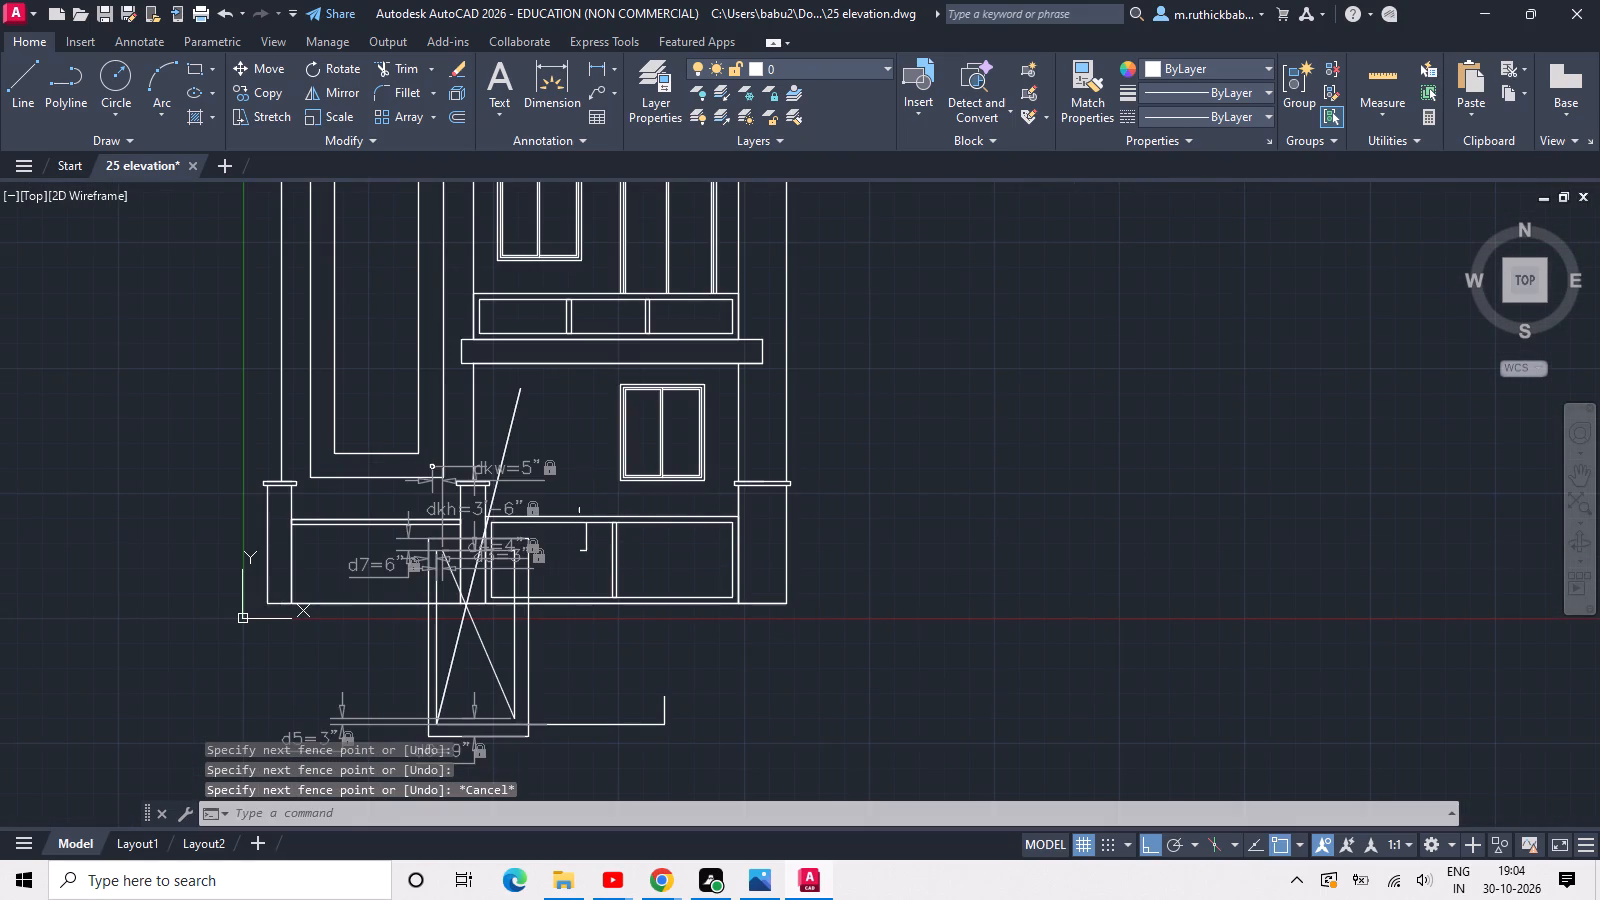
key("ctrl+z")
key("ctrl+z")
Explode the entrance door block and trim its vertical lines between the two top lines of the low front wall.
scroll(793, 626, "up", 1)
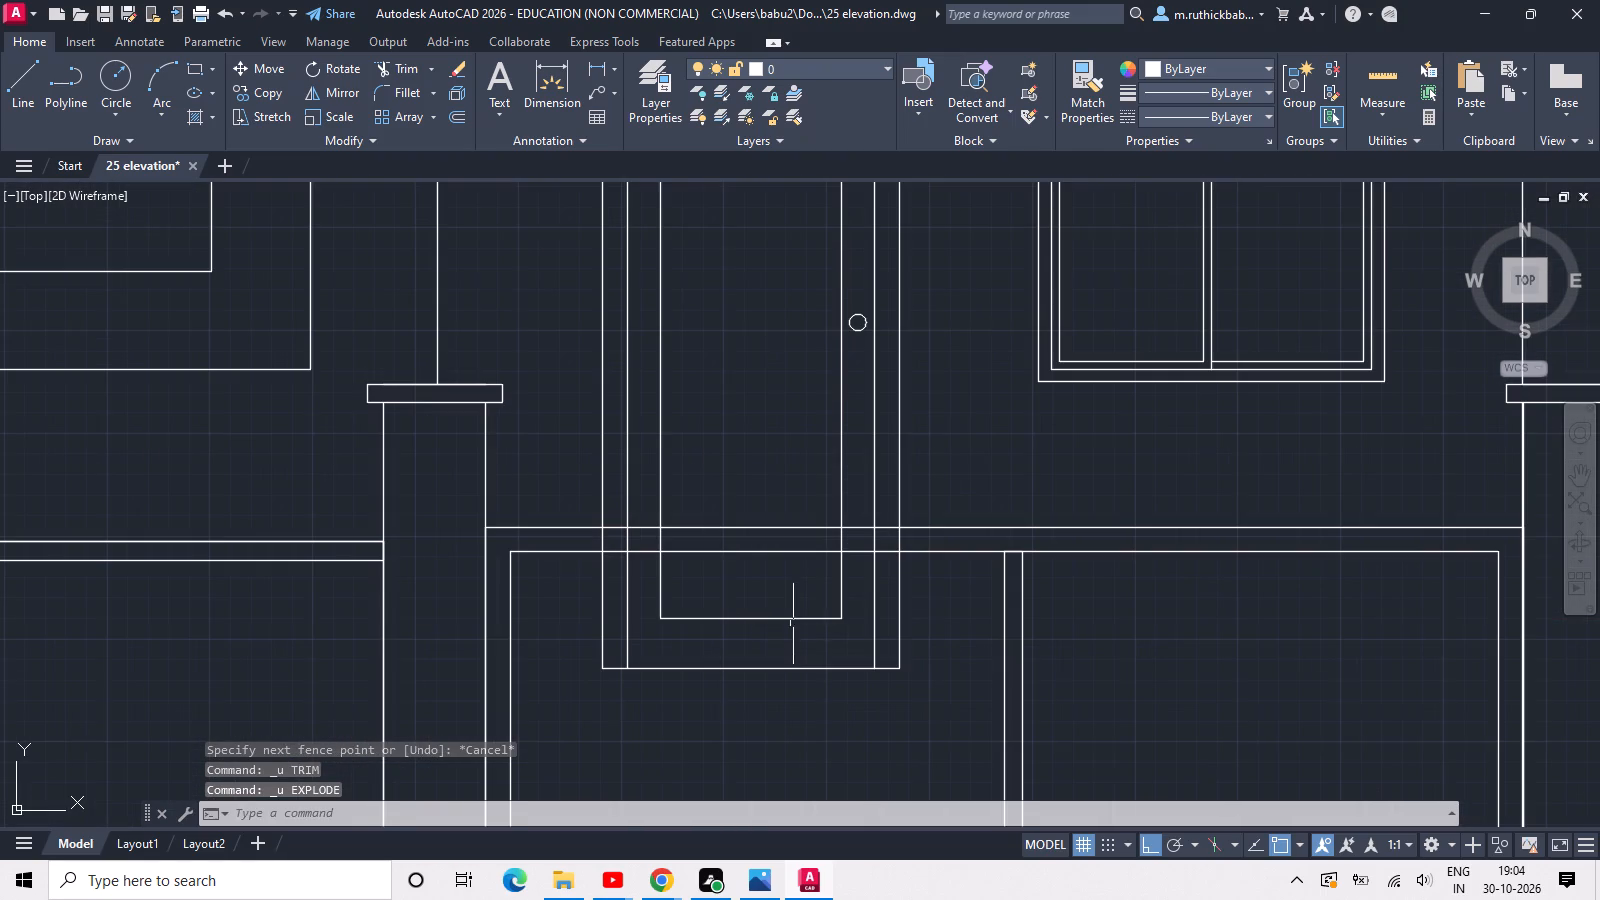
left_click_drag(898, 639, 882, 638)
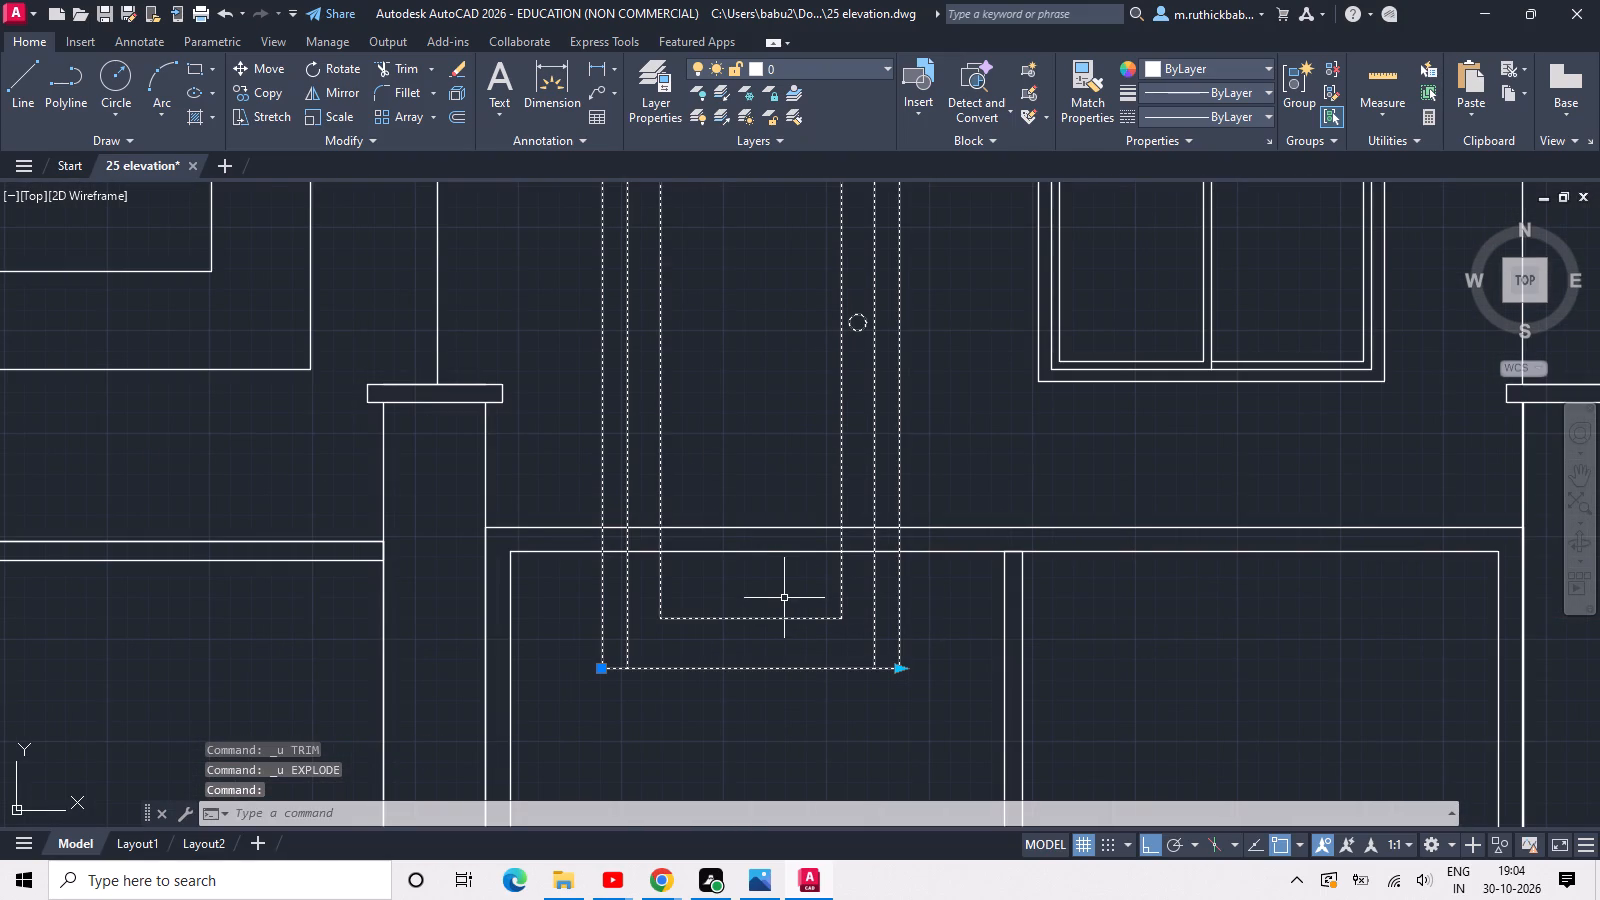
type("x")
key("space")
type("tr")
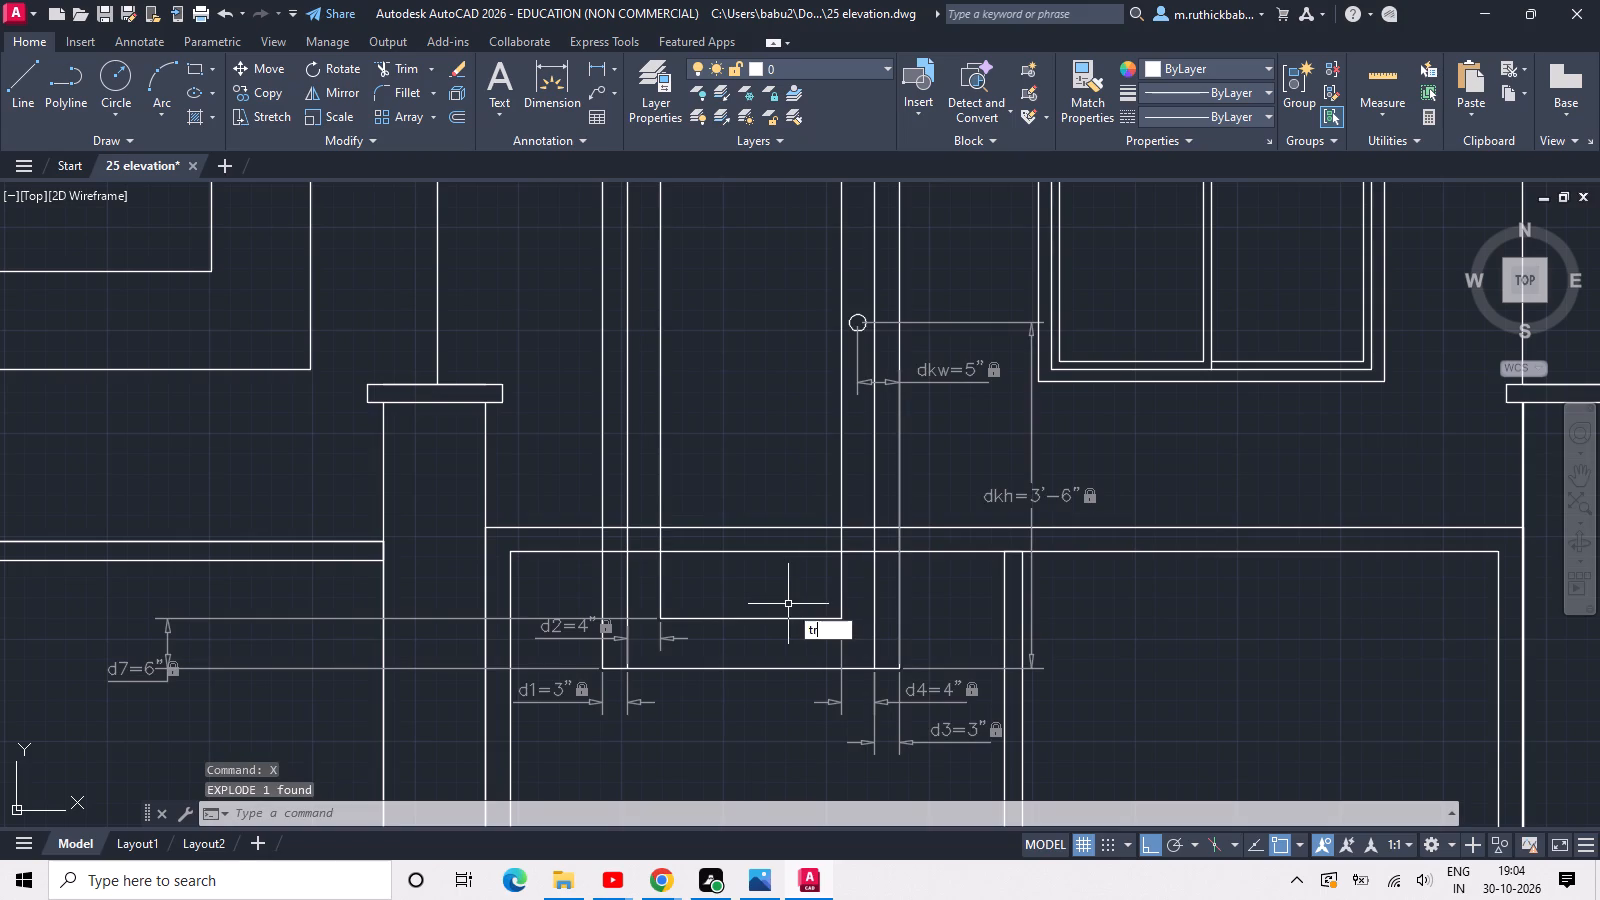
key("space")
left_click(915, 538)
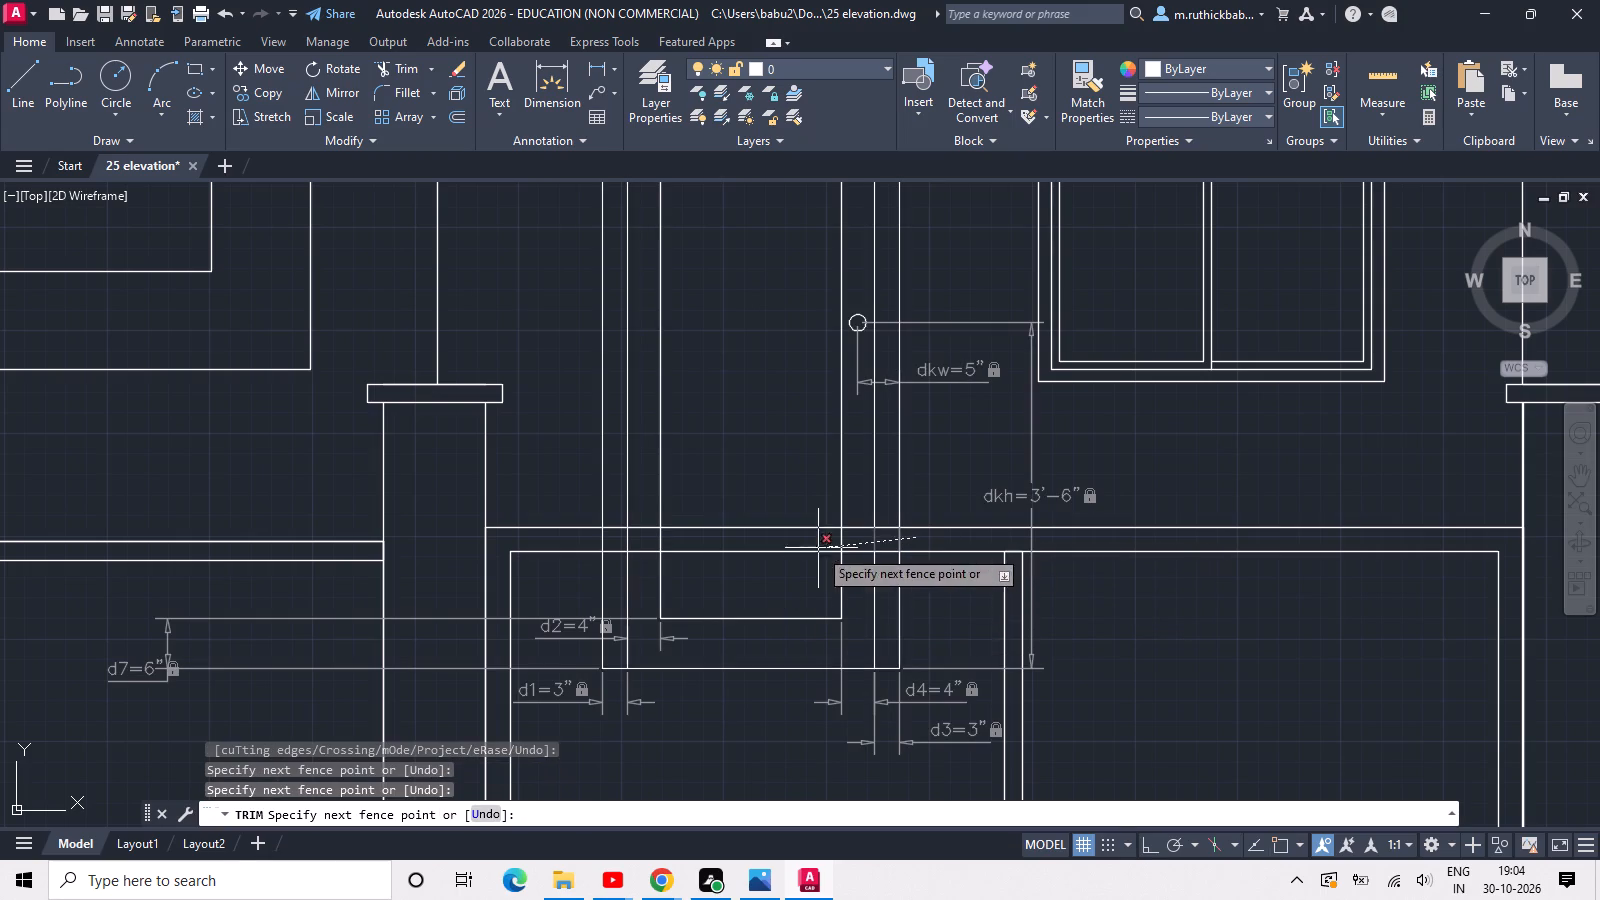
left_click(588, 539)
key("Escape")
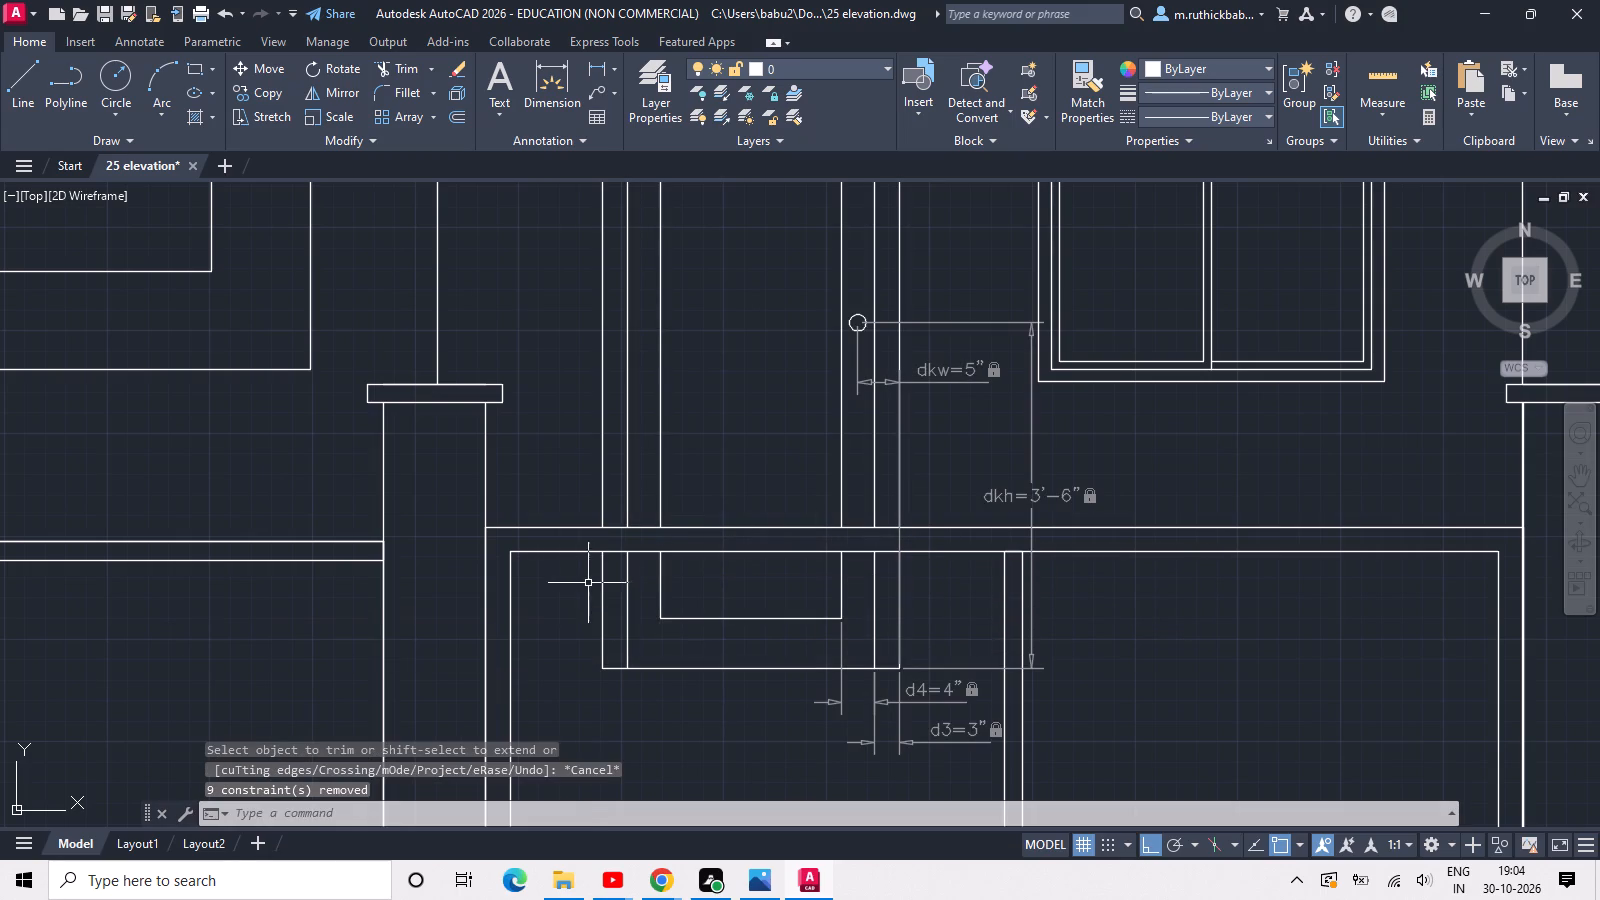
Erase the leftover door lines and their dimensional constraints below the low front wall's top band.
left_click_drag(584, 583, 600, 596)
left_click_drag(867, 692, 894, 694)
left_click_drag(955, 704, 906, 667)
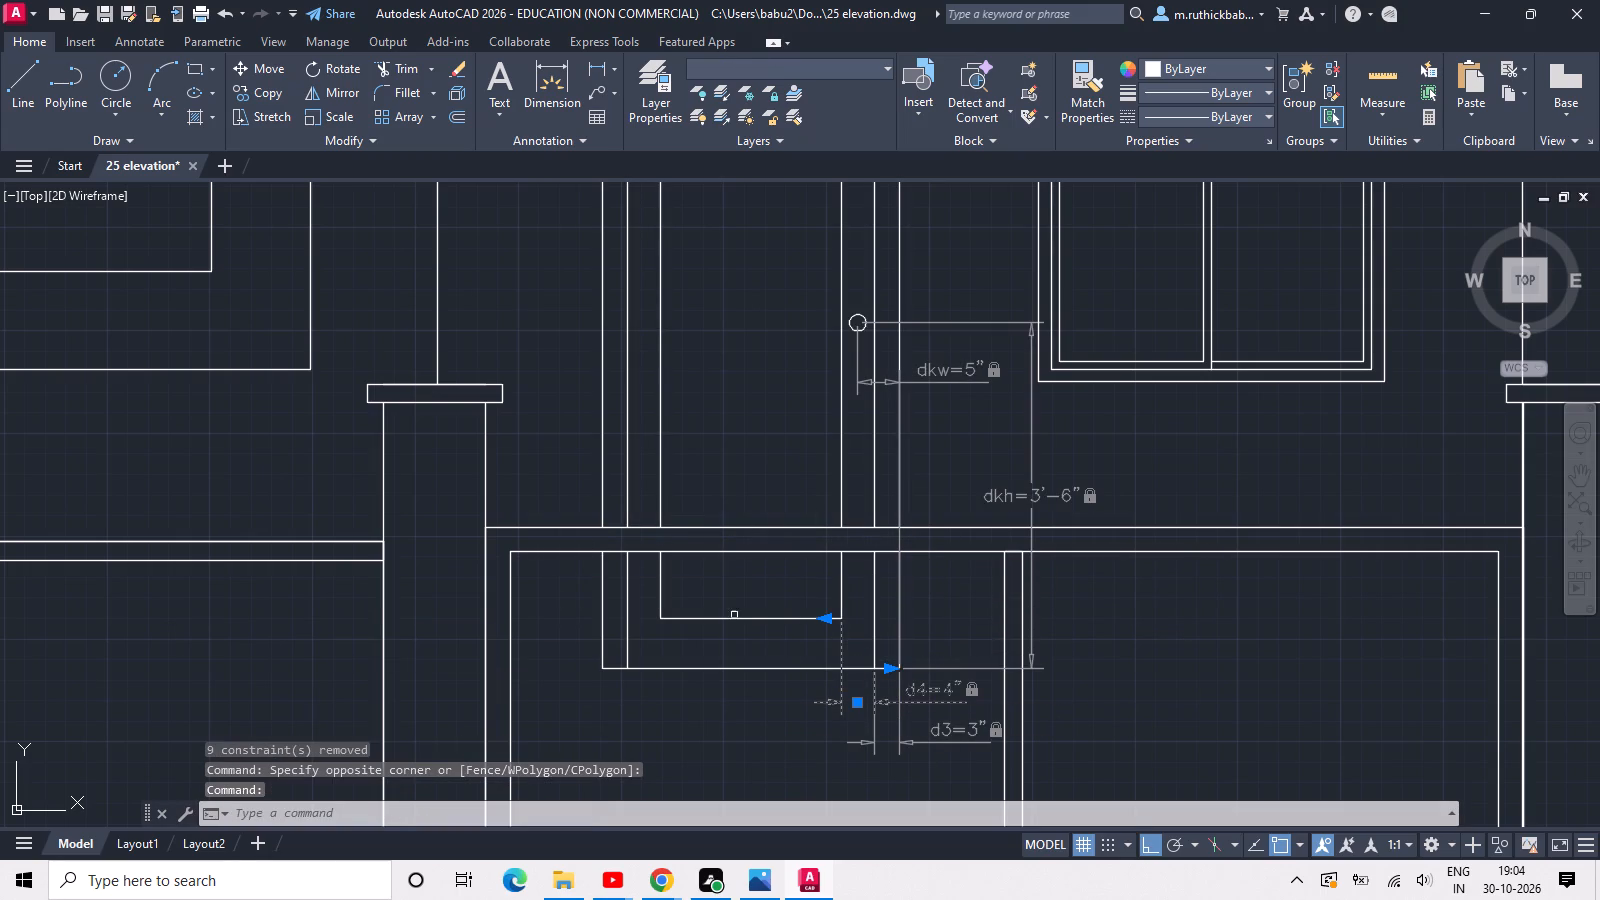
left_click_drag(956, 636, 946, 636)
left_click(529, 702)
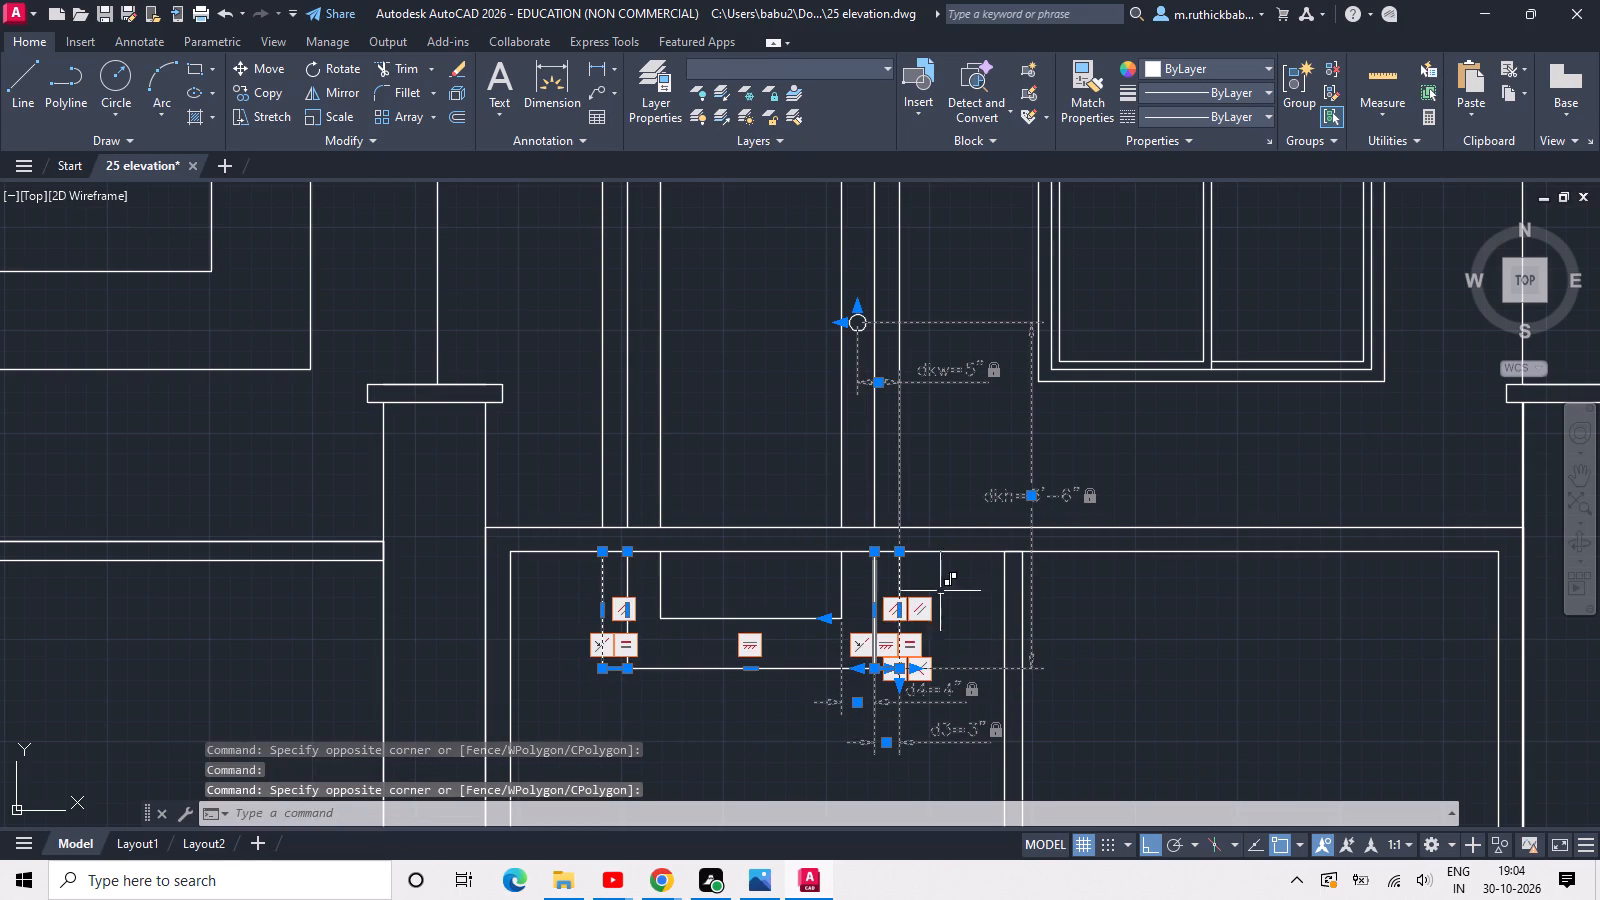
left_click_drag(973, 763, 964, 752)
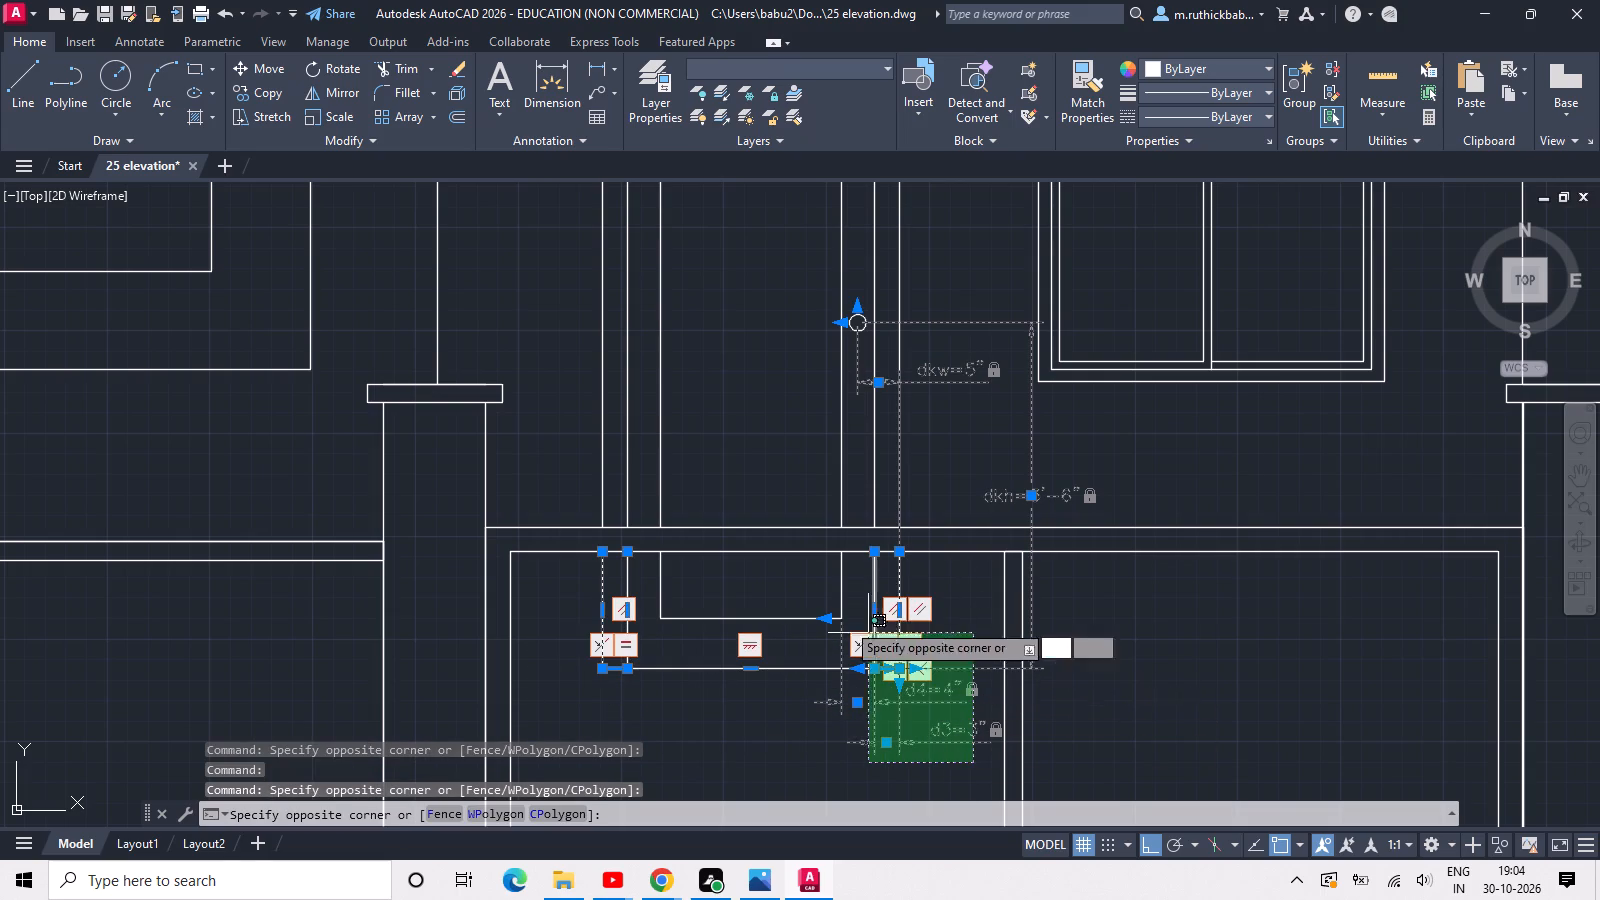
left_click(553, 576)
key("Delete")
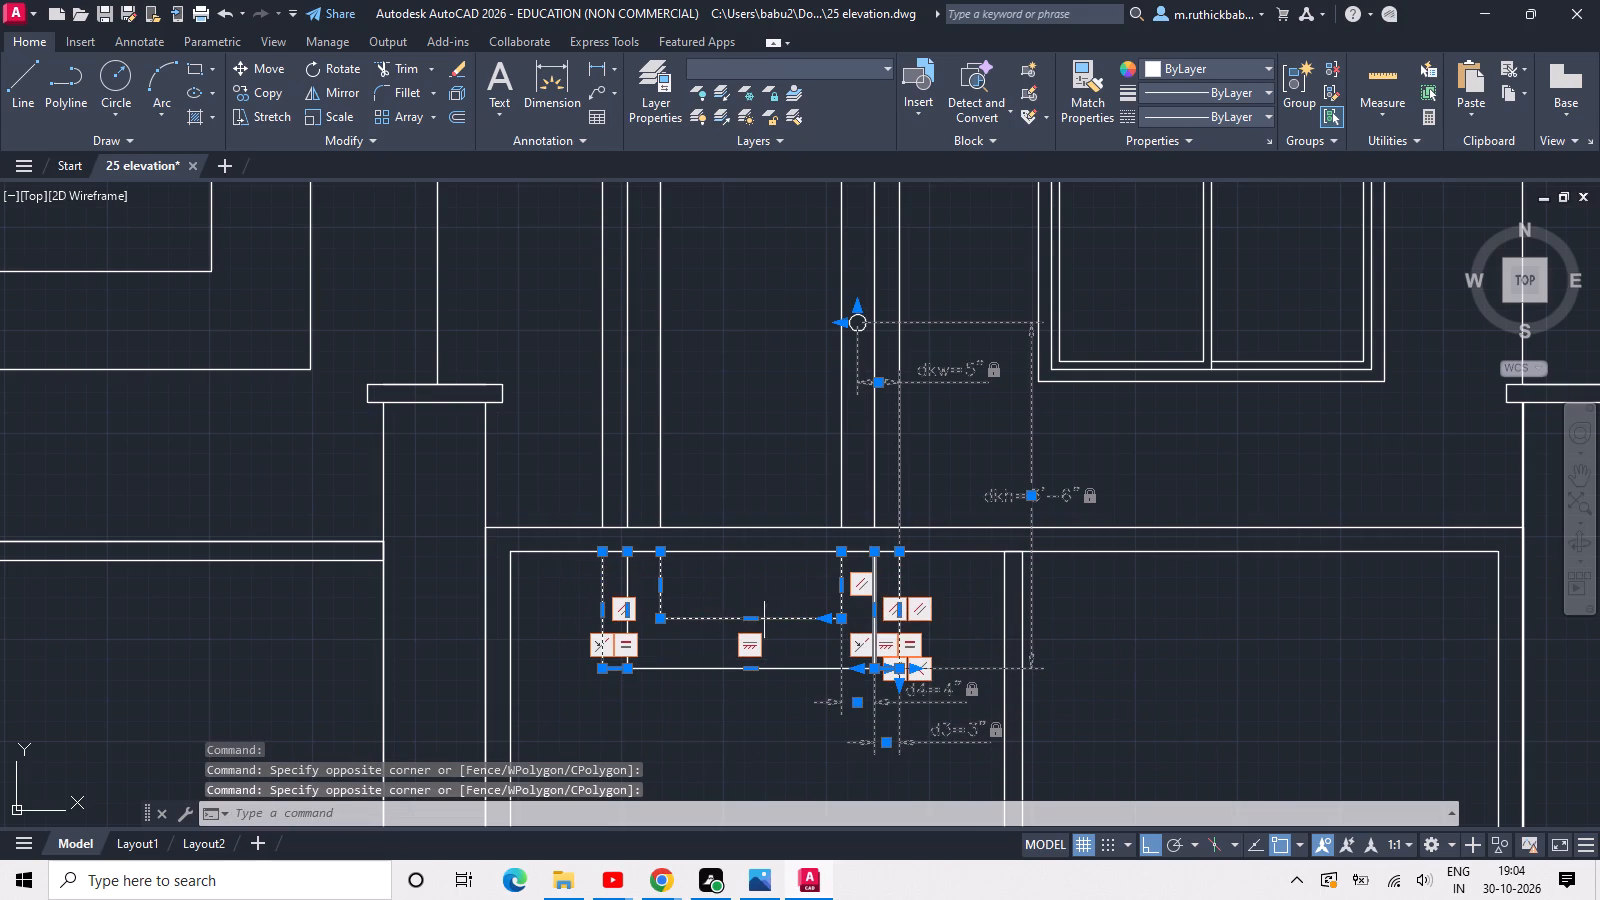
Hatch both low front wall panels below the entrance door with the USER pattern at 6" spacing.
scroll(811, 617, "down", 1)
scroll(813, 526, "down", 2)
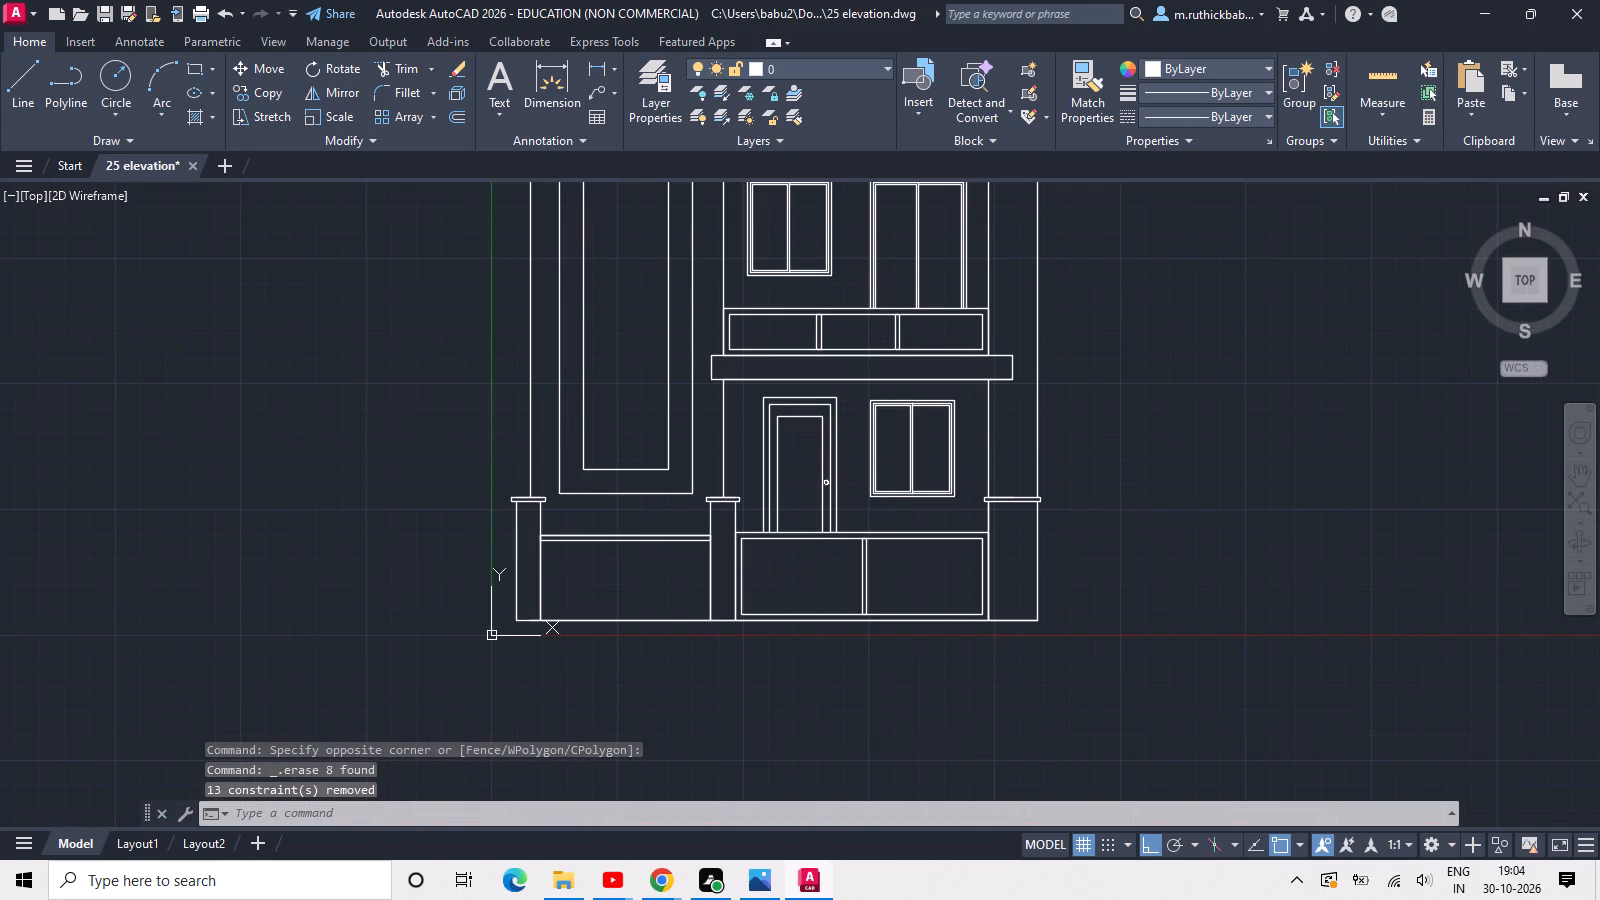
middle_click_drag(673, 595, 719, 589)
scroll(731, 579, "down", 2)
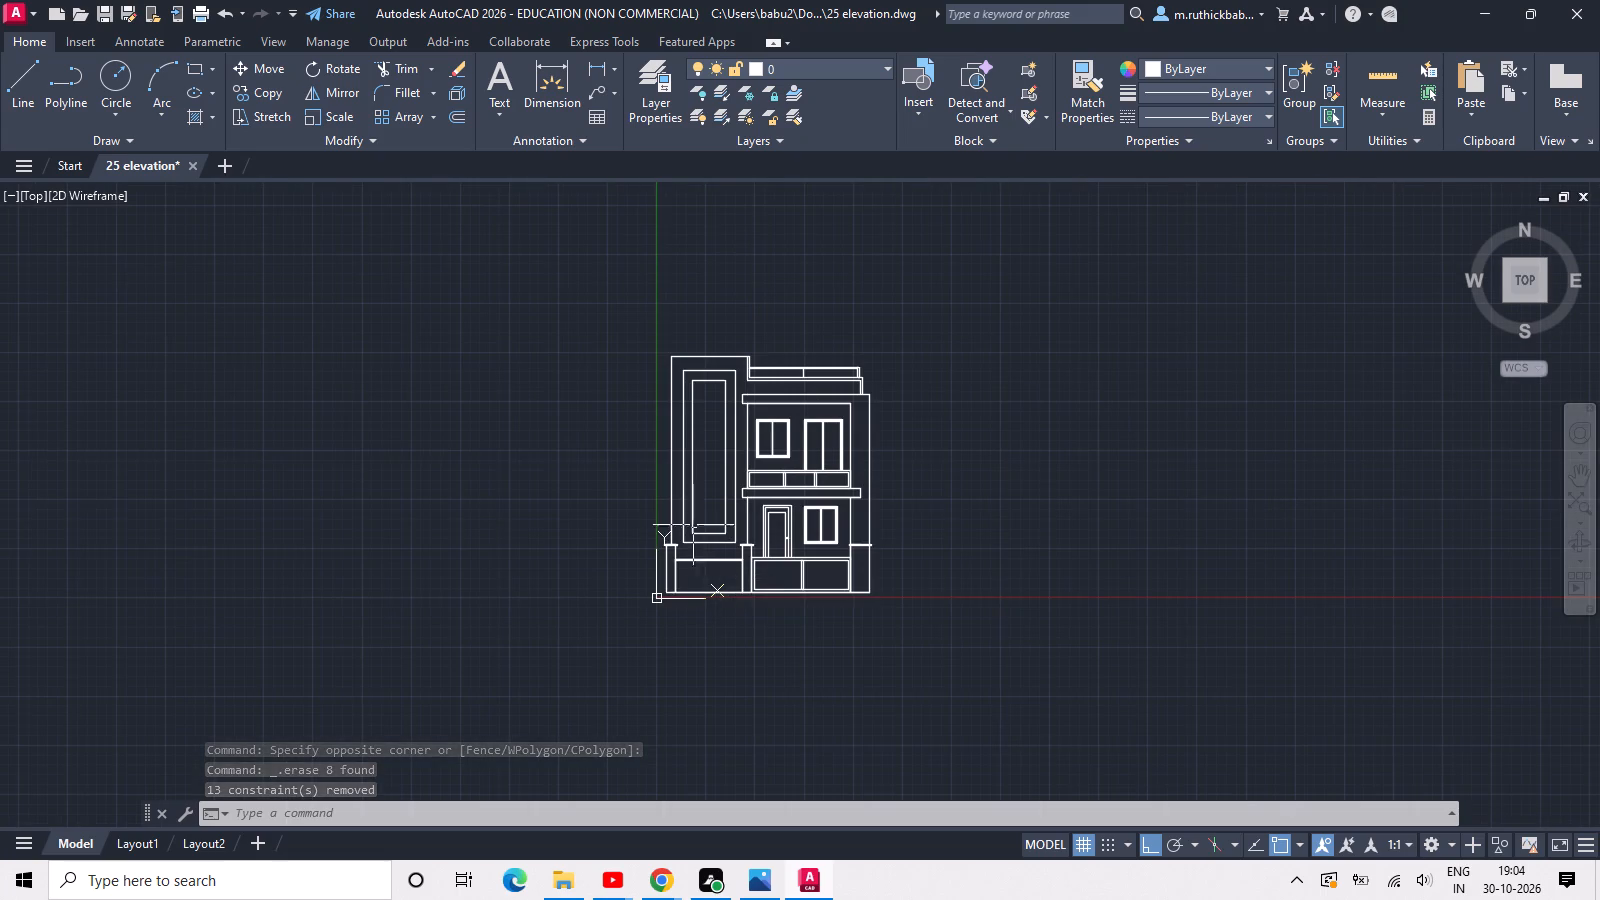
scroll(704, 516, "up", 1)
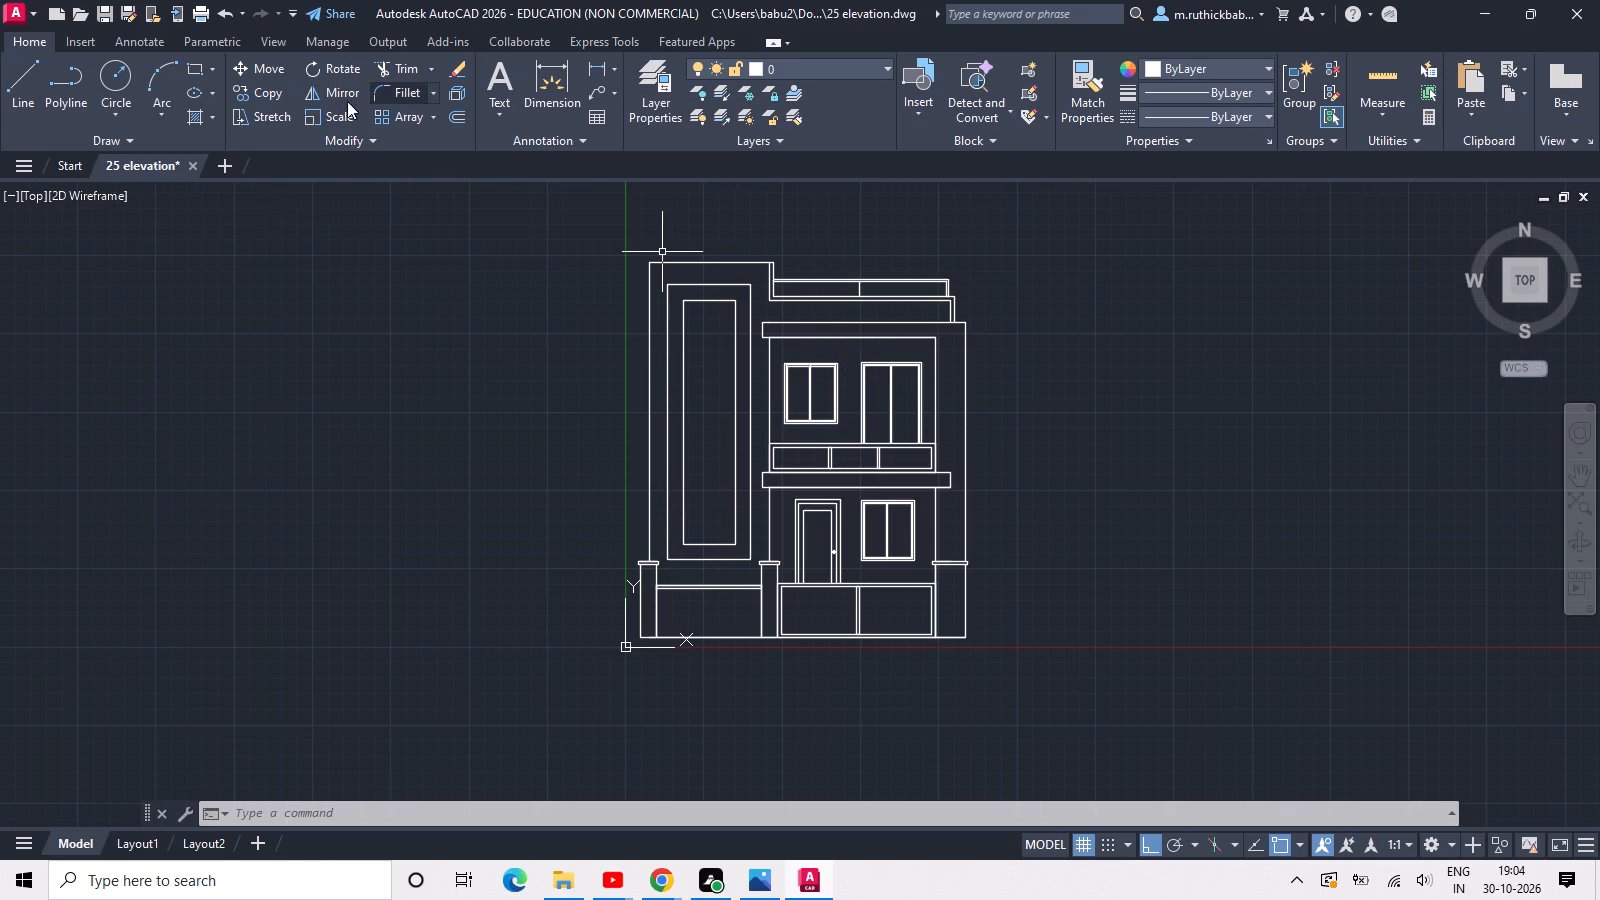
left_click(198, 115)
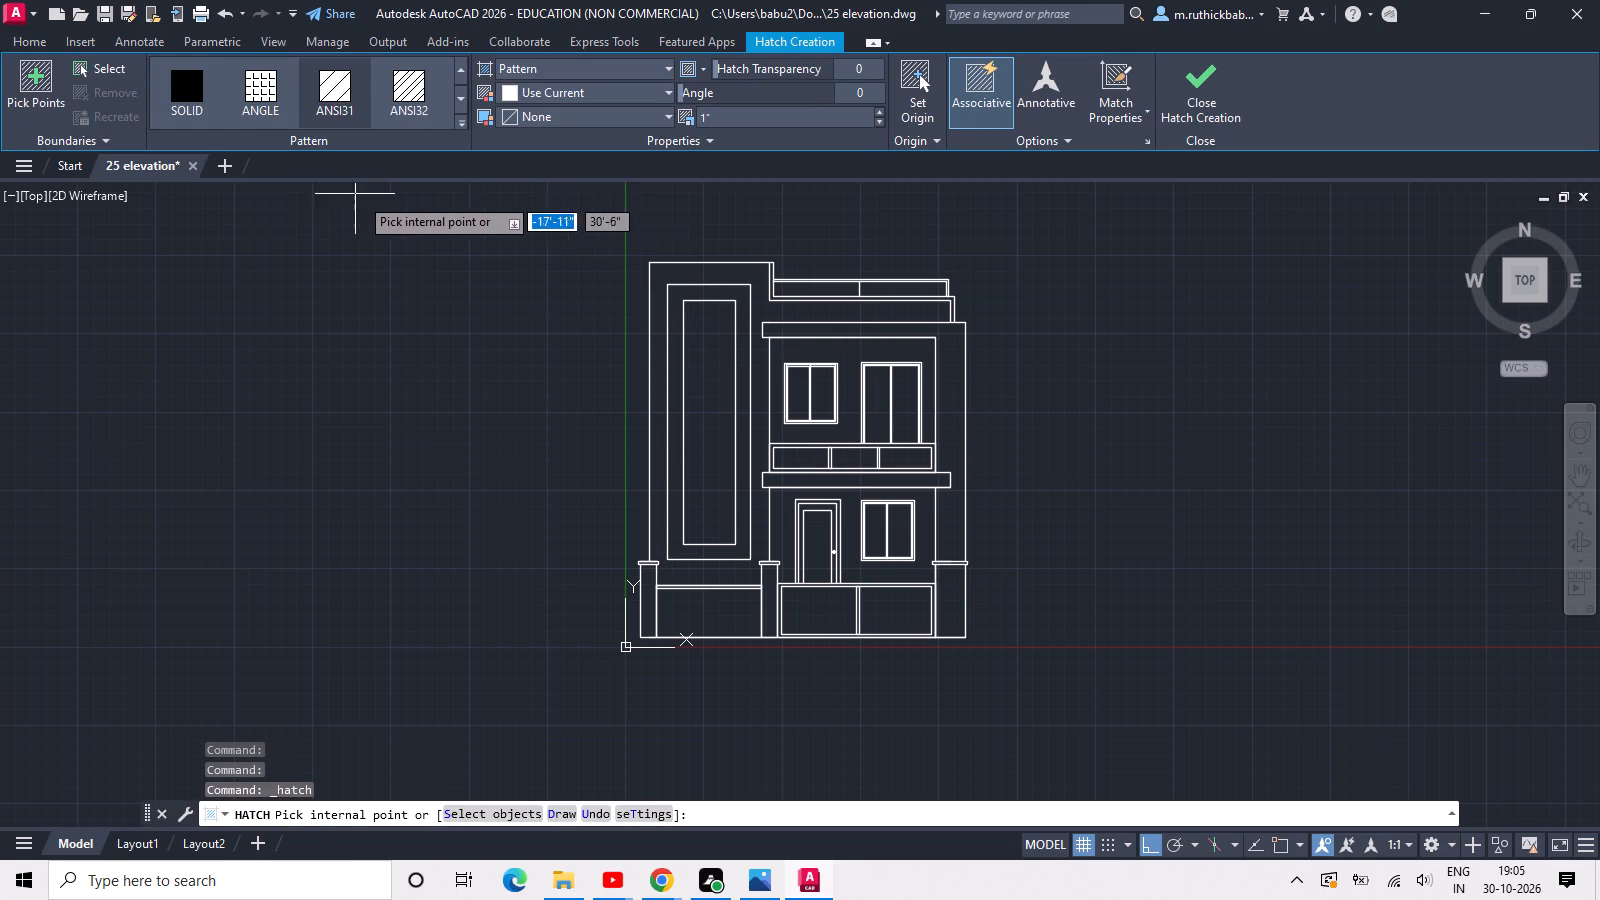
scroll(396, 87, "down", 11)
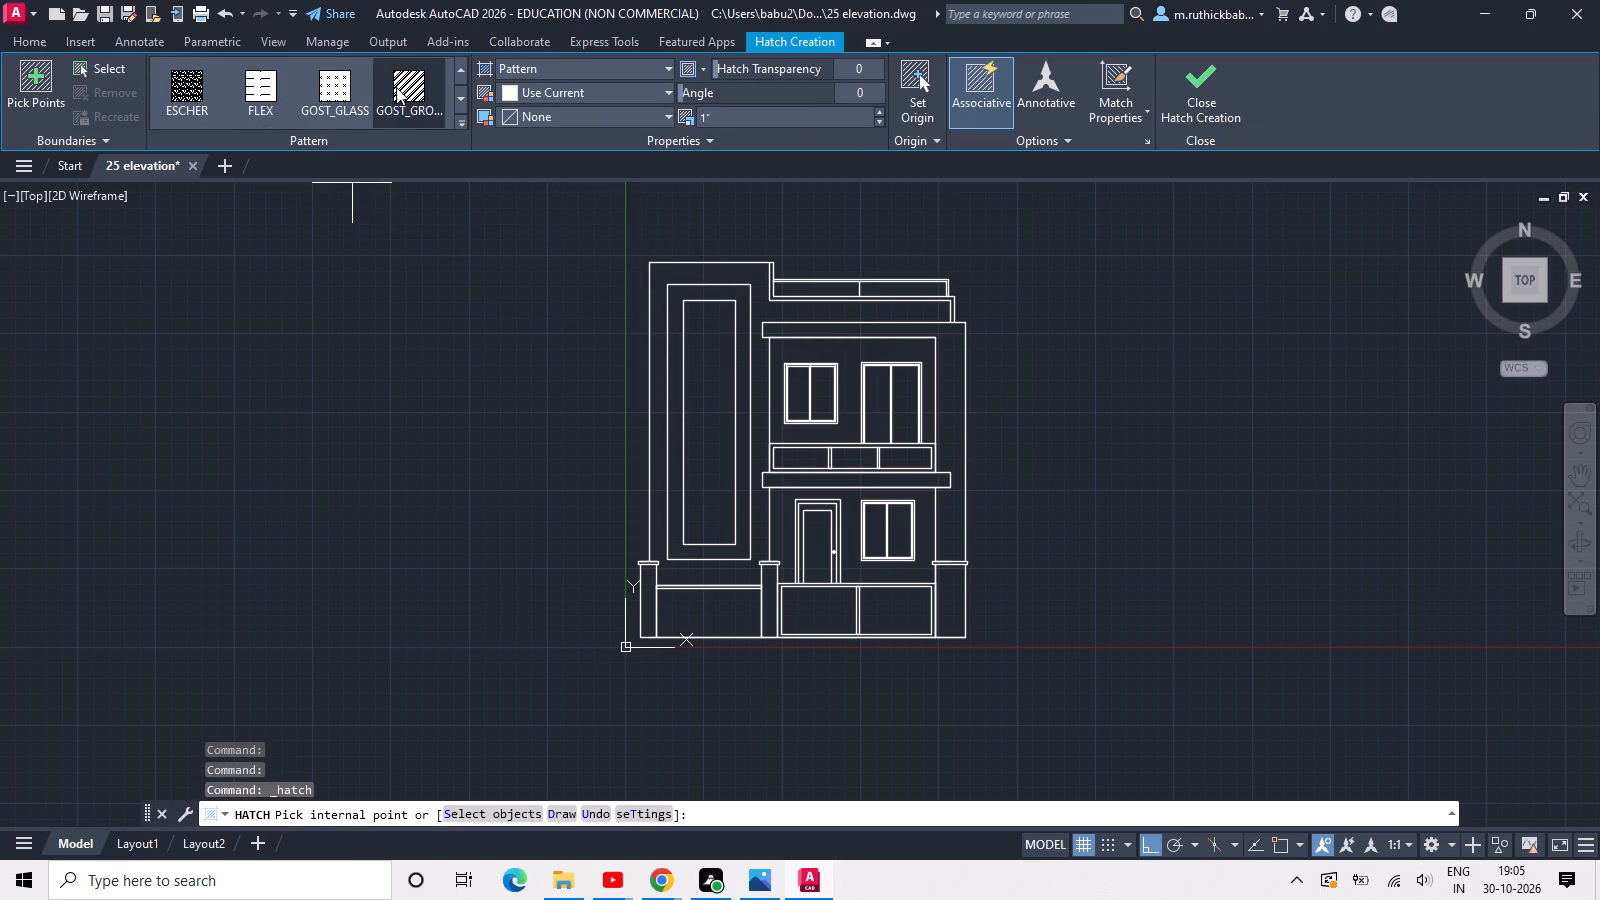
scroll(396, 87, "down", 17)
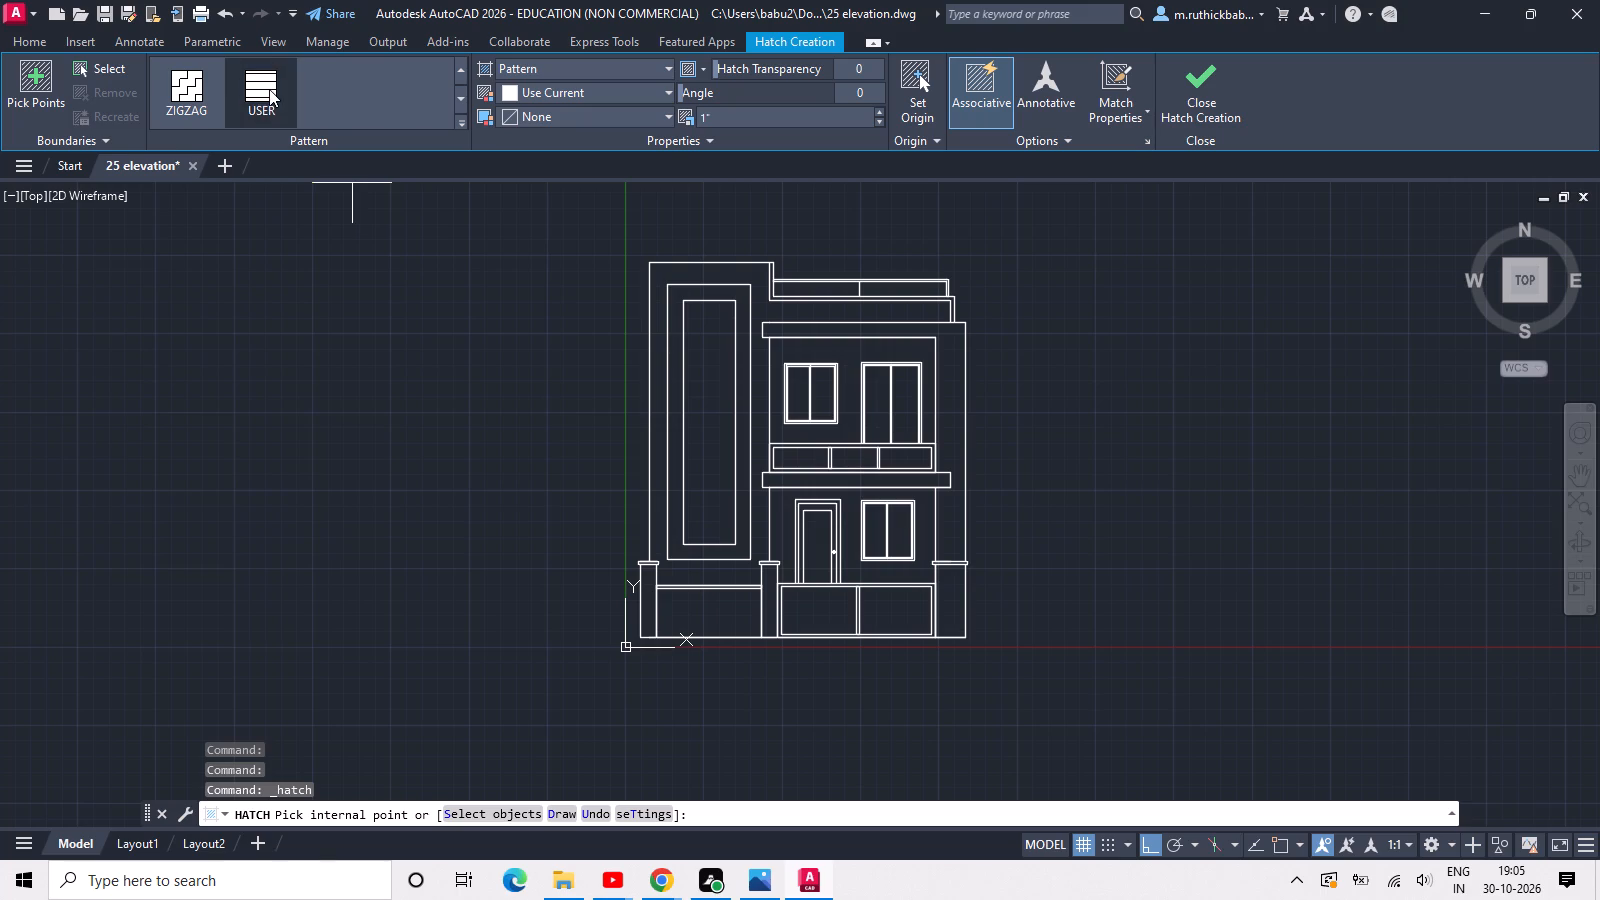
left_click(269, 88)
scroll(852, 527, "up", 1)
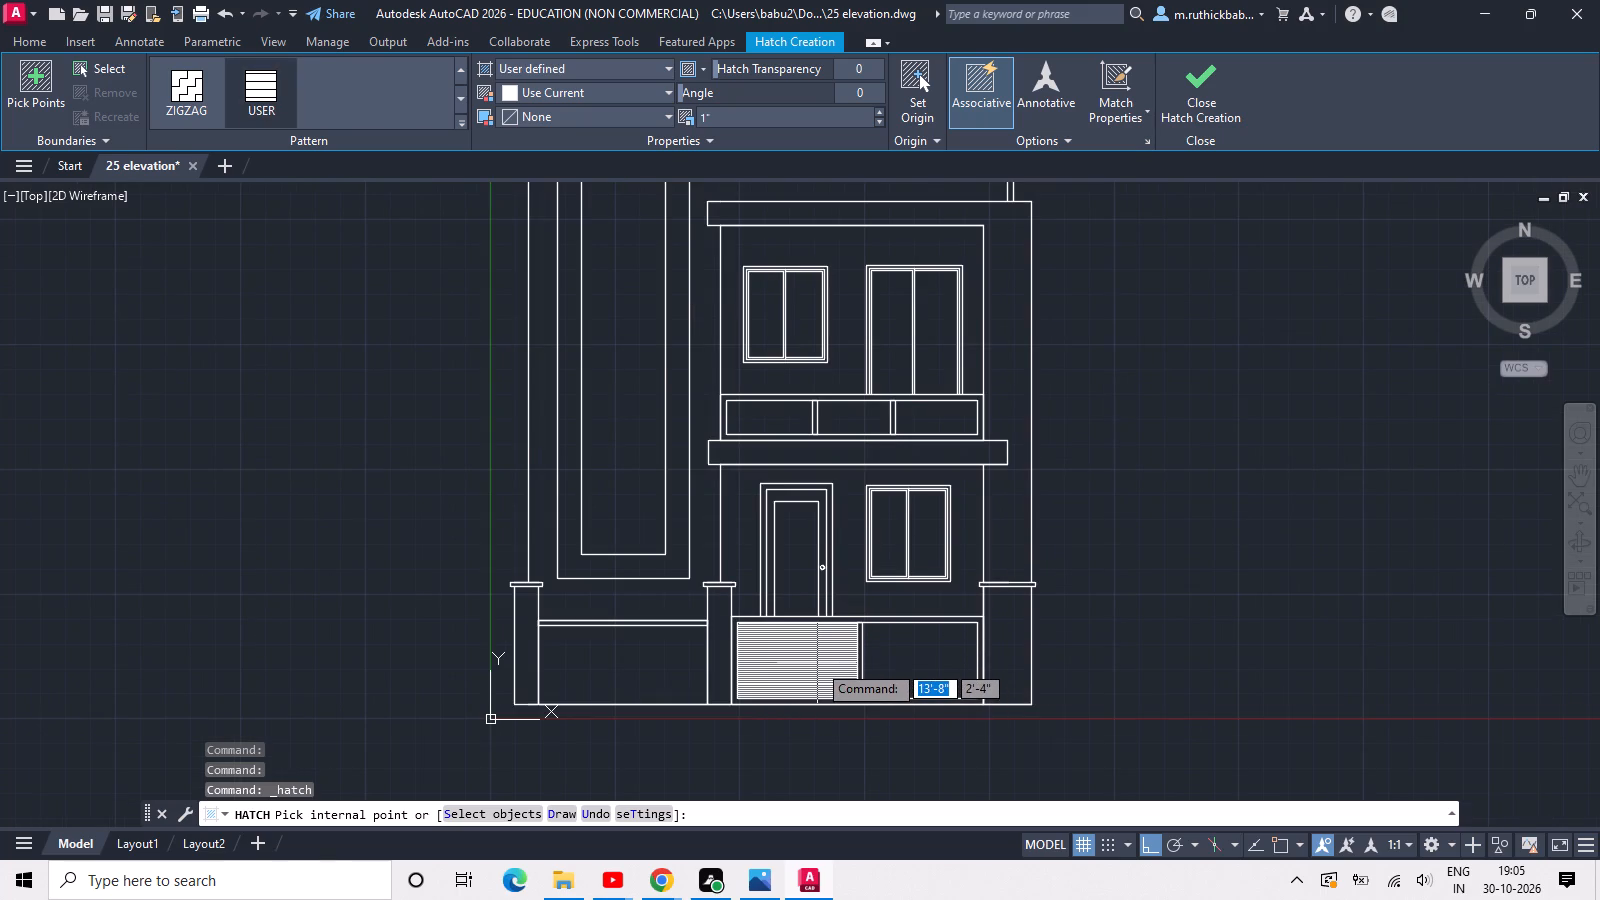
double_click(712, 117)
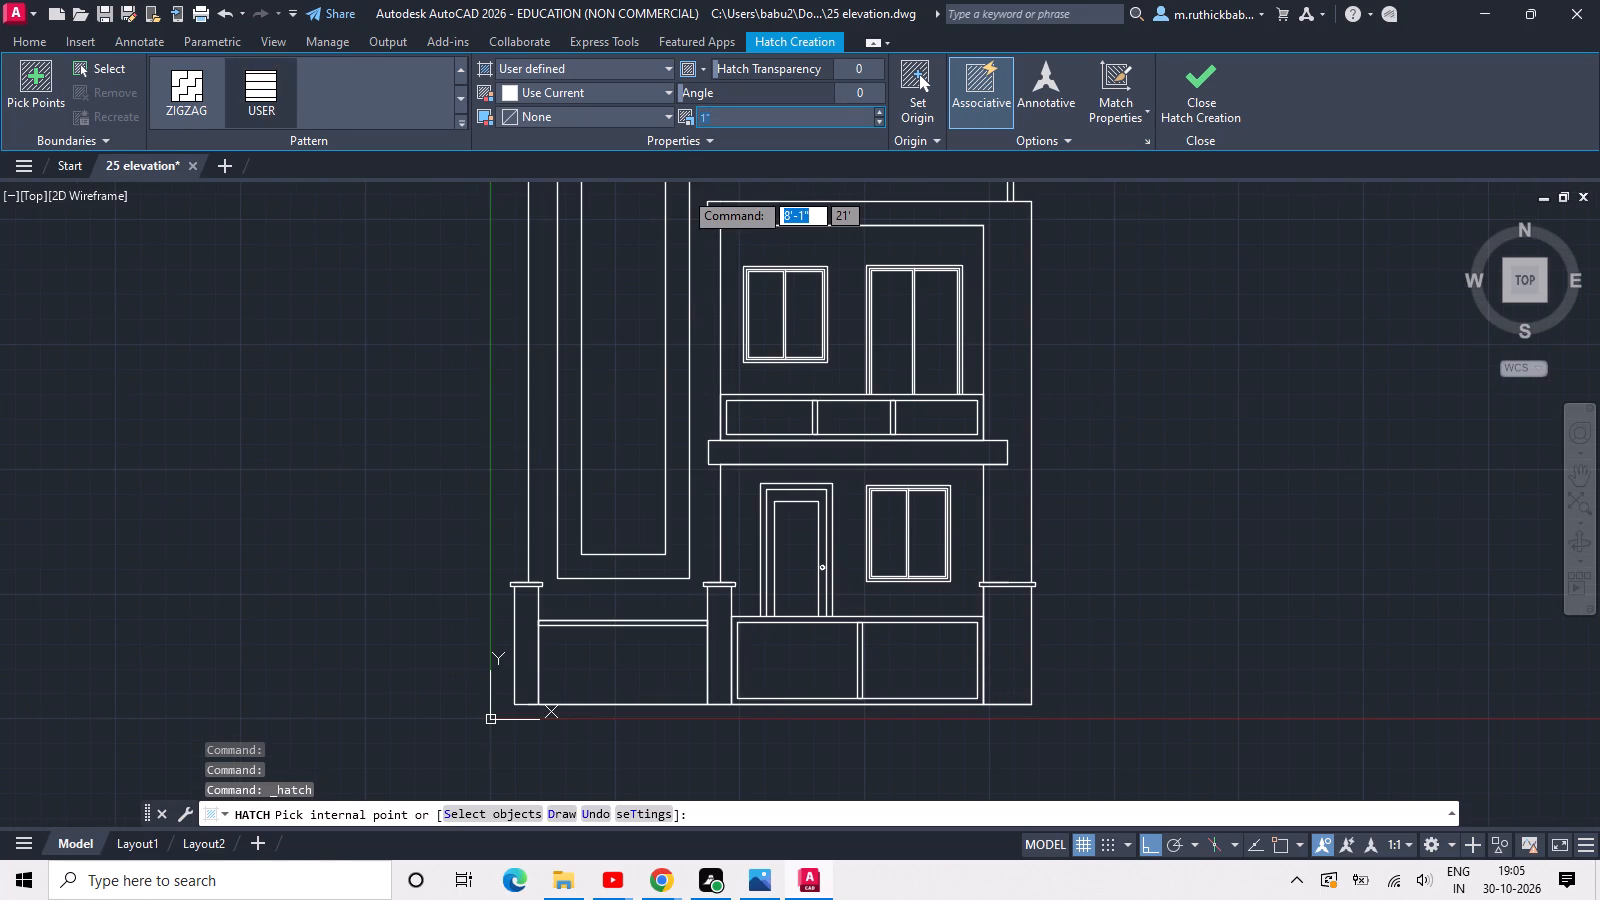
type("12")
key("BackSpace")
key("BackSpace")
type("6")
key("space")
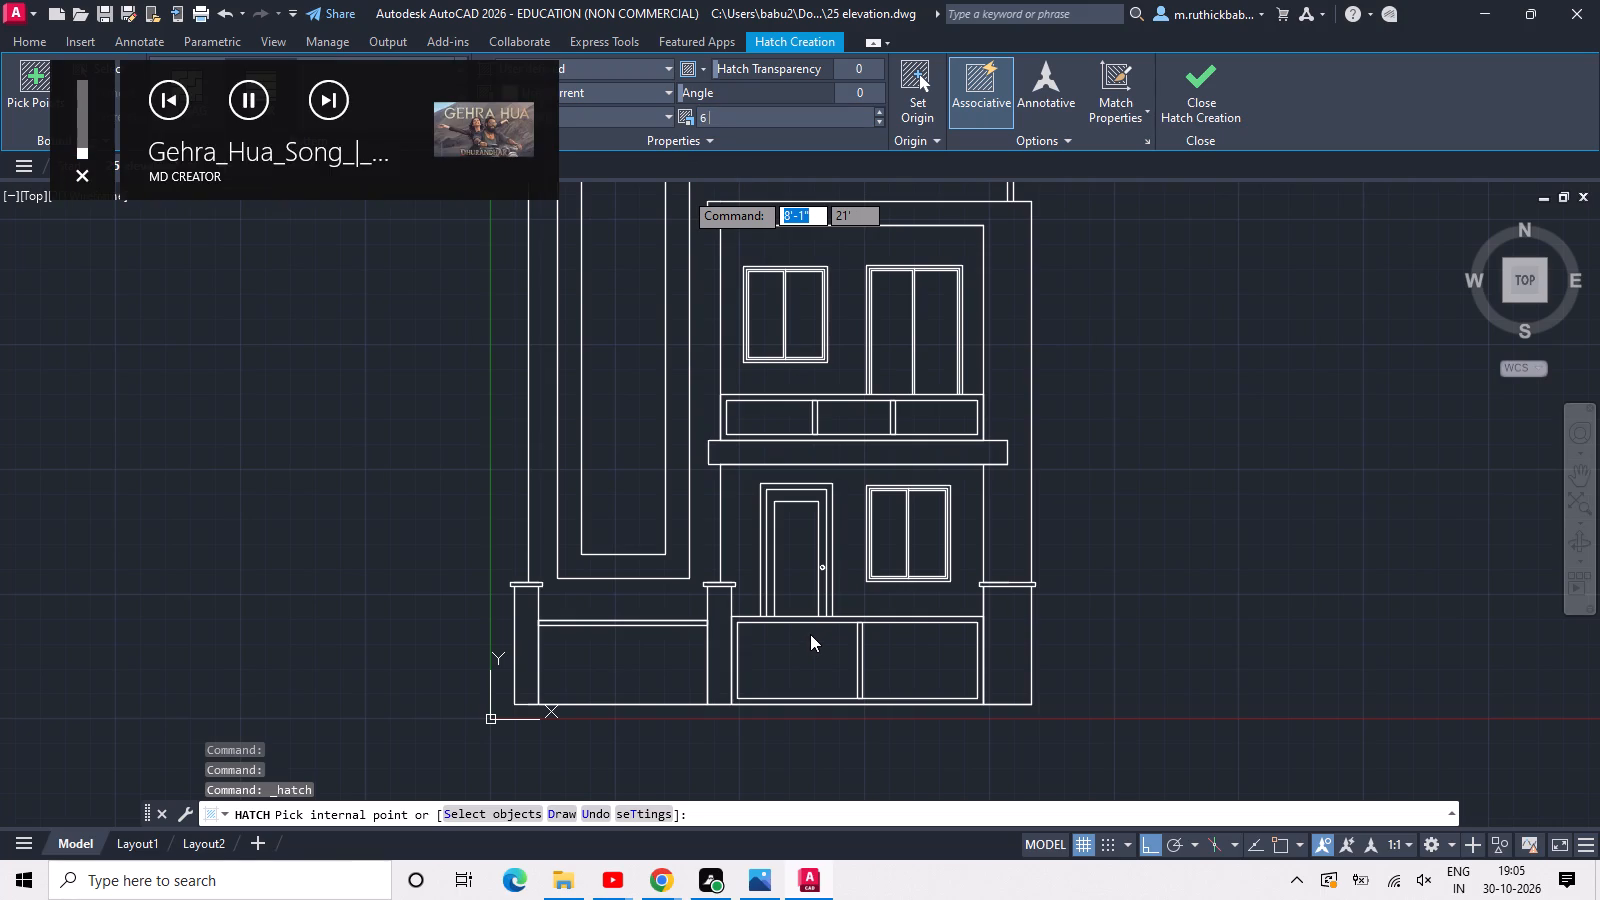
left_click(816, 657)
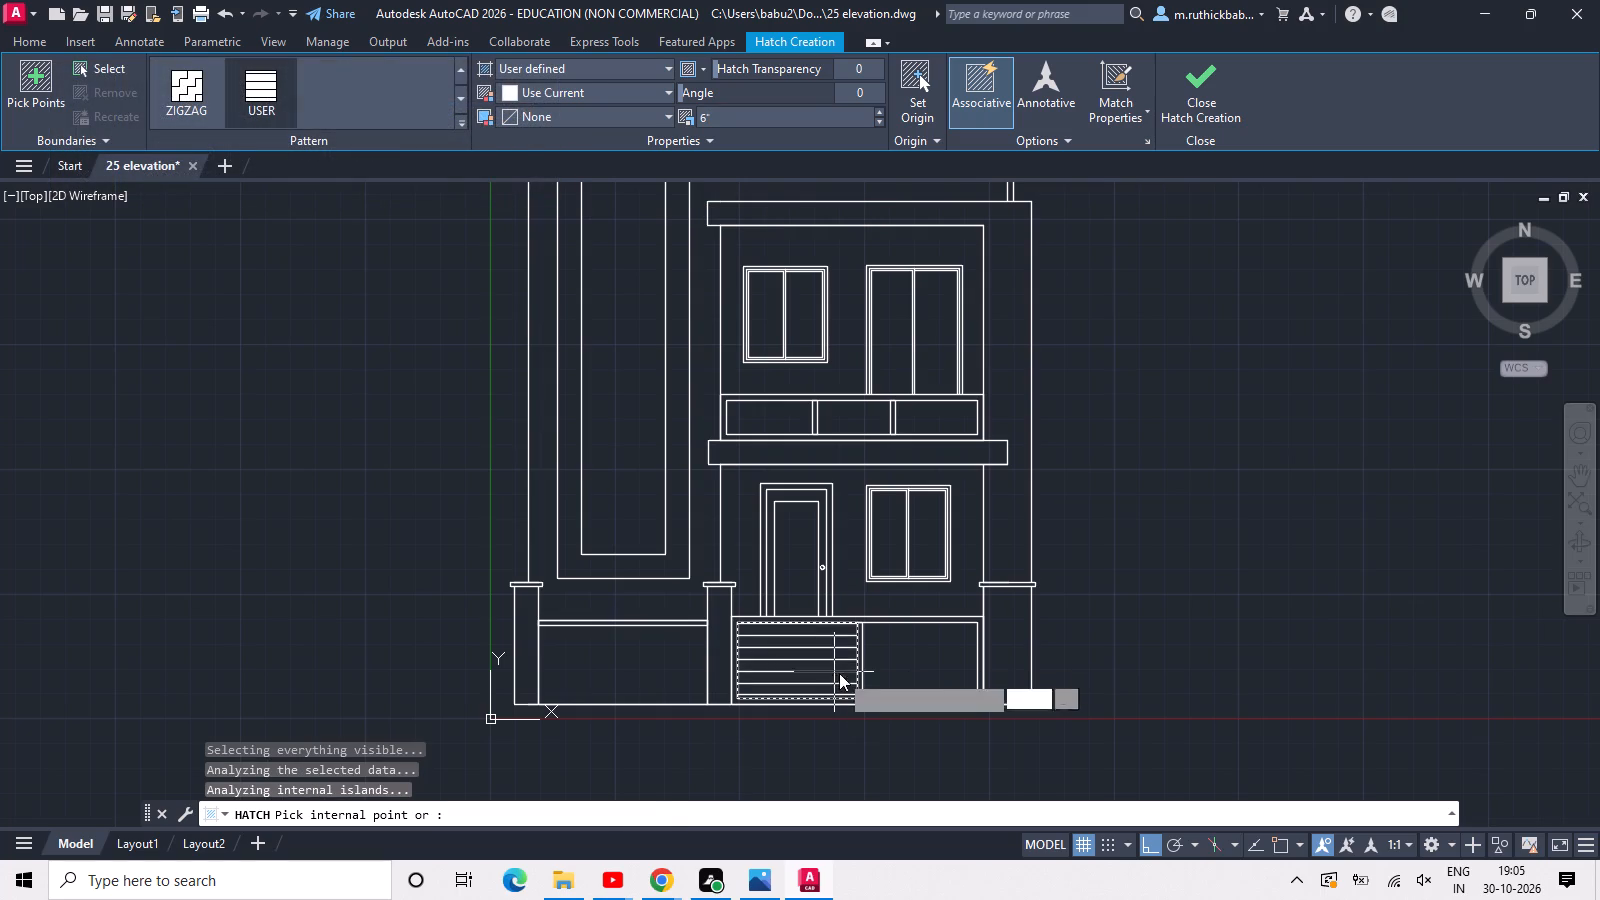
left_click(903, 668)
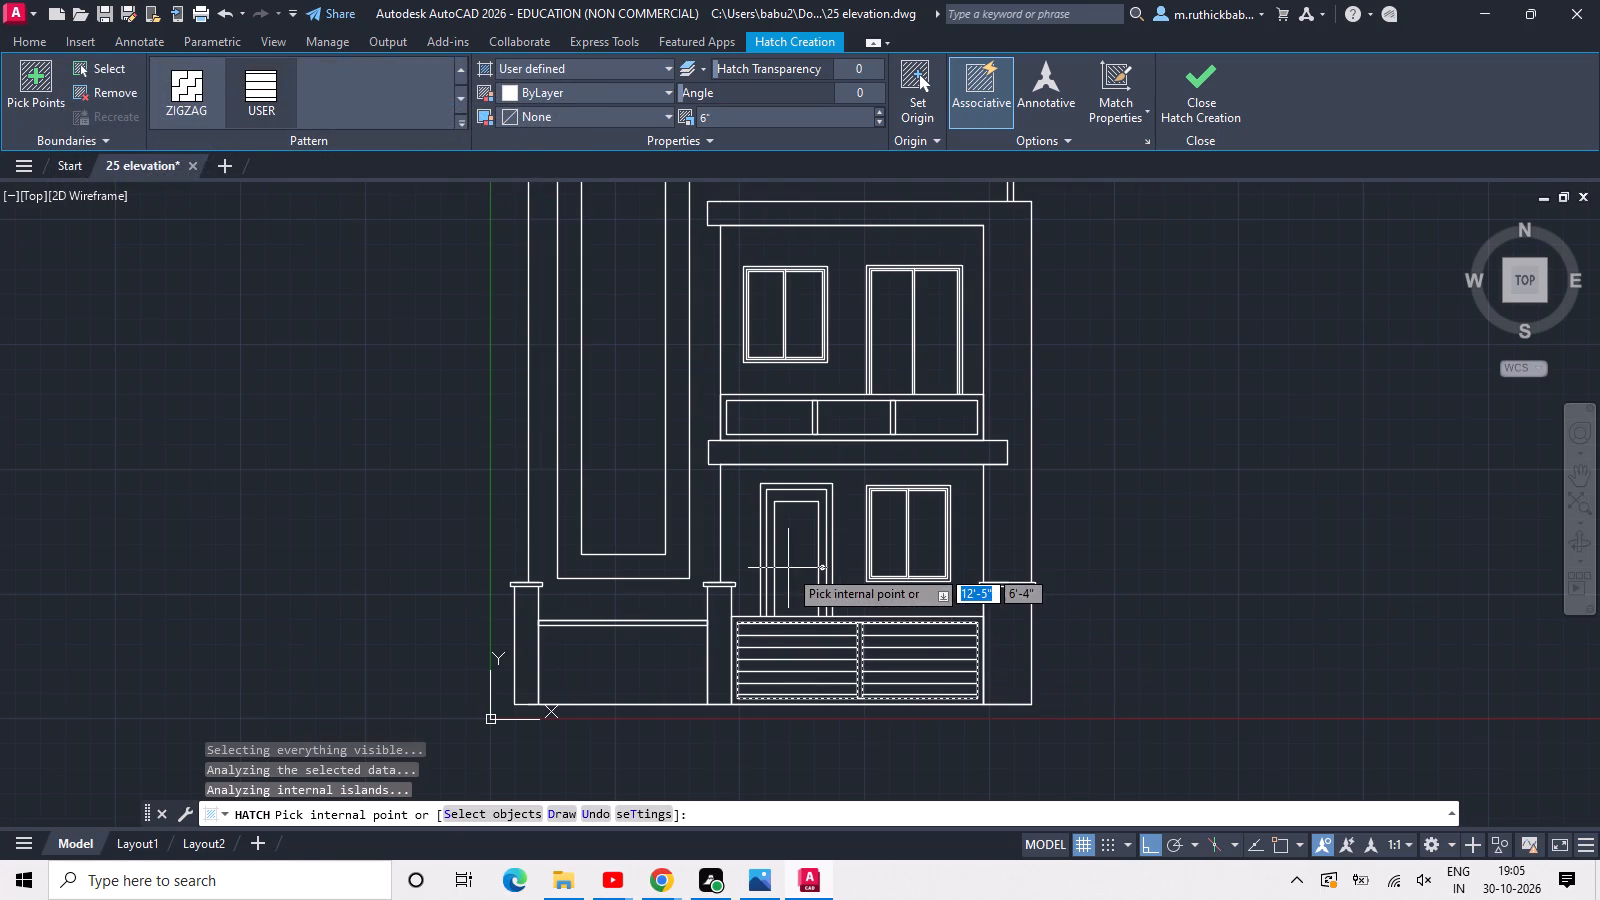
Hatch both panes of the ground-floor window, the tall balcony window and the smaller upper window with the same 6" pattern.
scroll(880, 544, "up", 2)
left_click(881, 535)
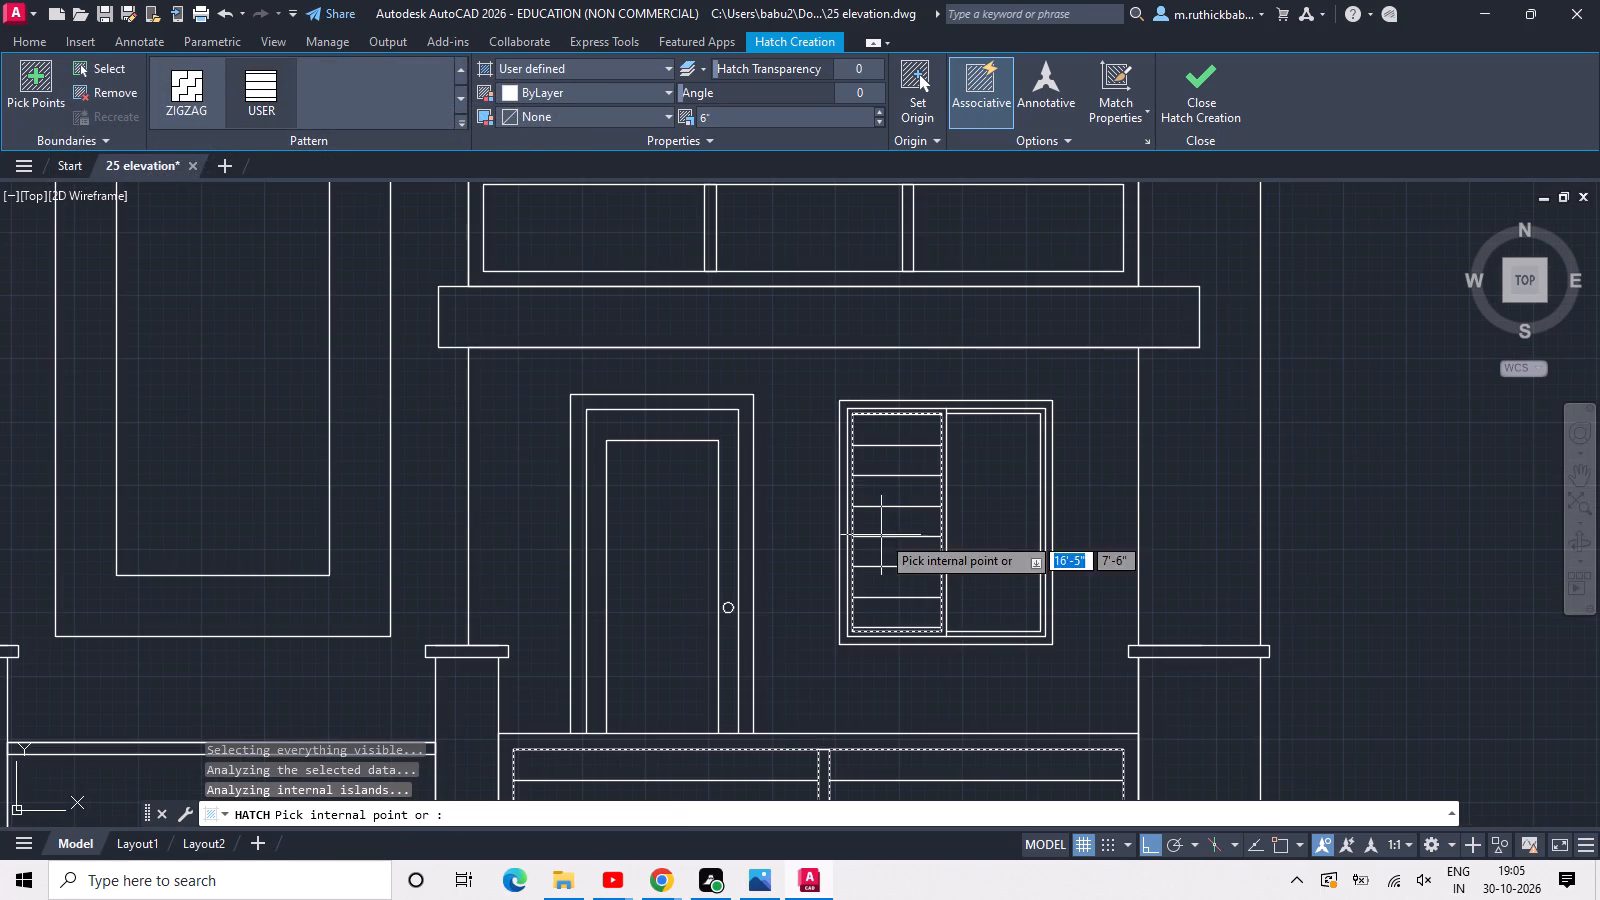
left_click(1024, 509)
scroll(1003, 498, "down", 1)
middle_click_drag(987, 489, 1021, 659)
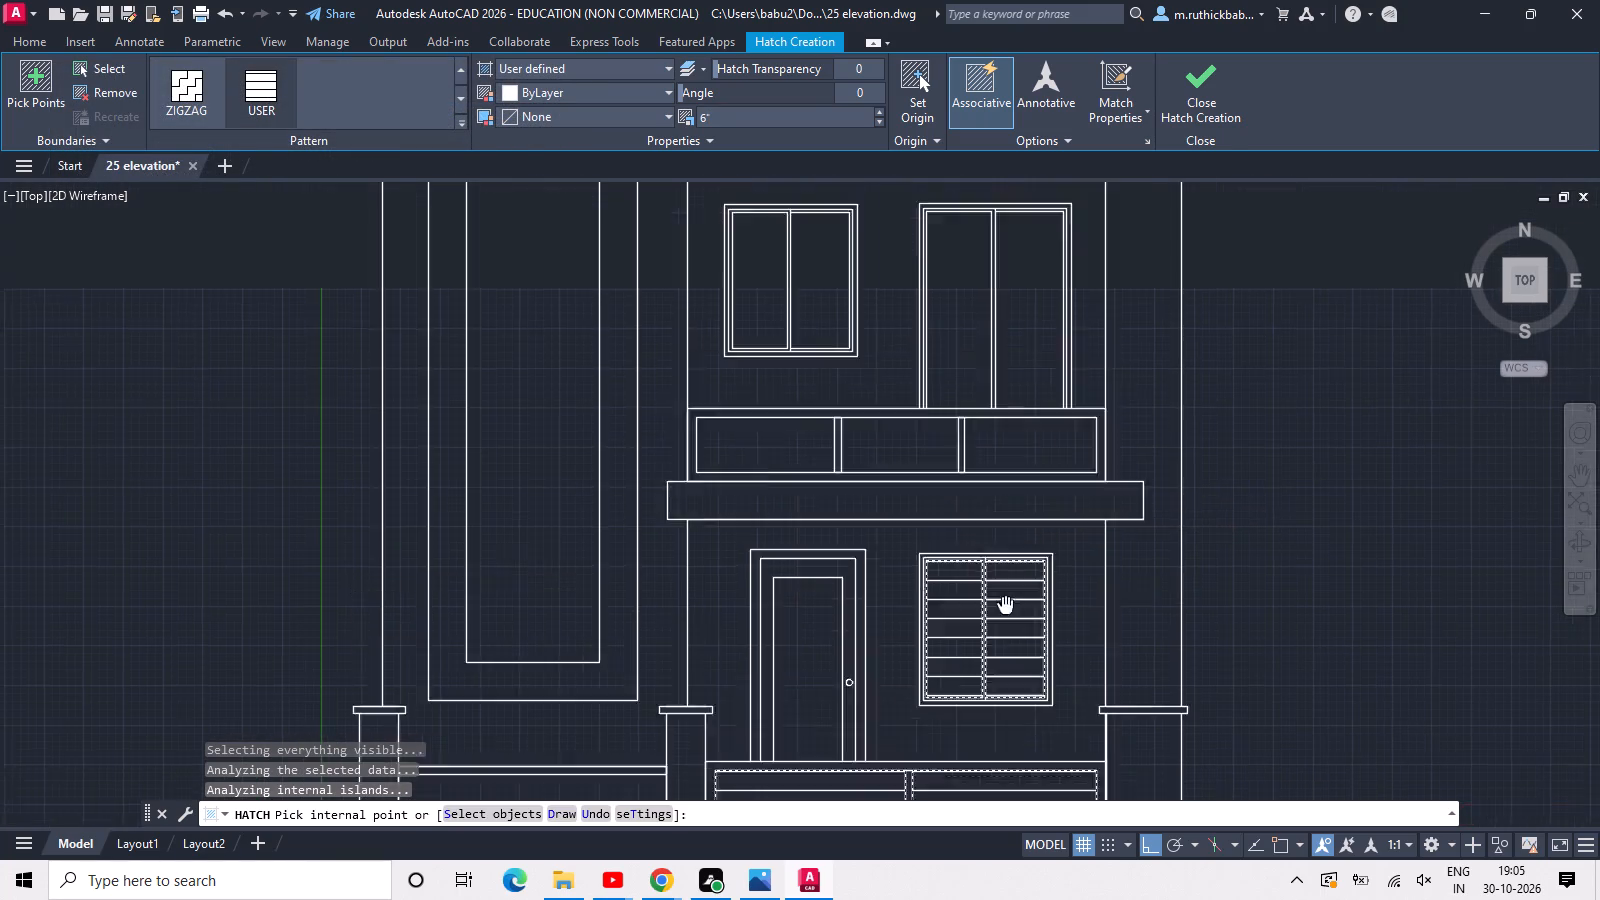
middle_click_drag(1021, 659, 1051, 739)
left_click(996, 468)
left_click(1077, 445)
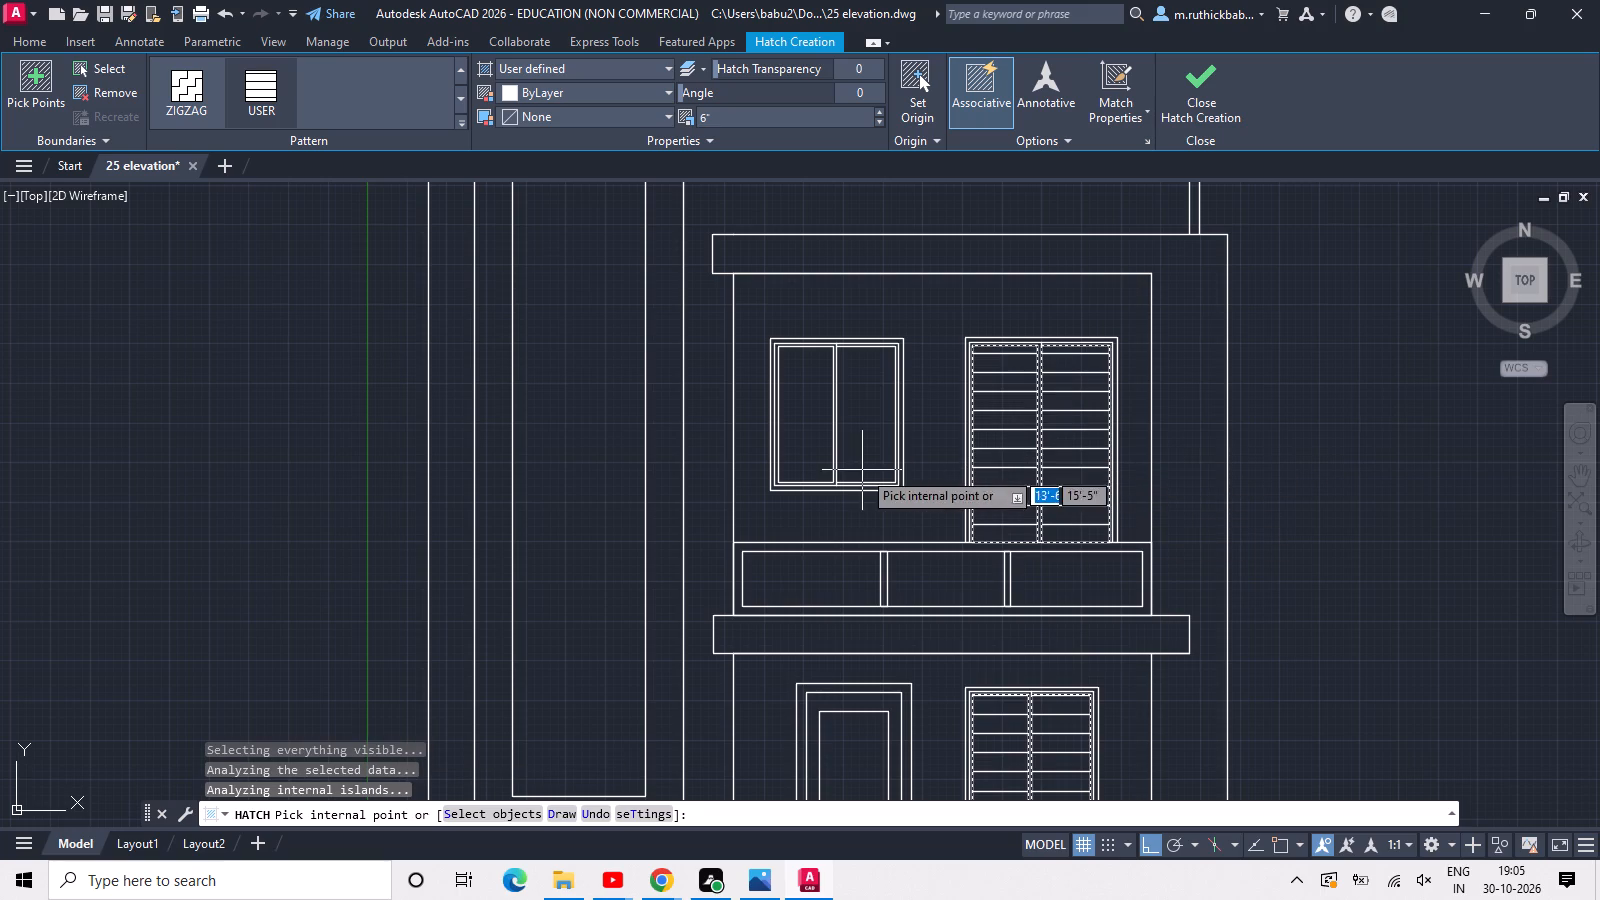
left_click(879, 454)
left_click(810, 445)
scroll(849, 423, "down", 2)
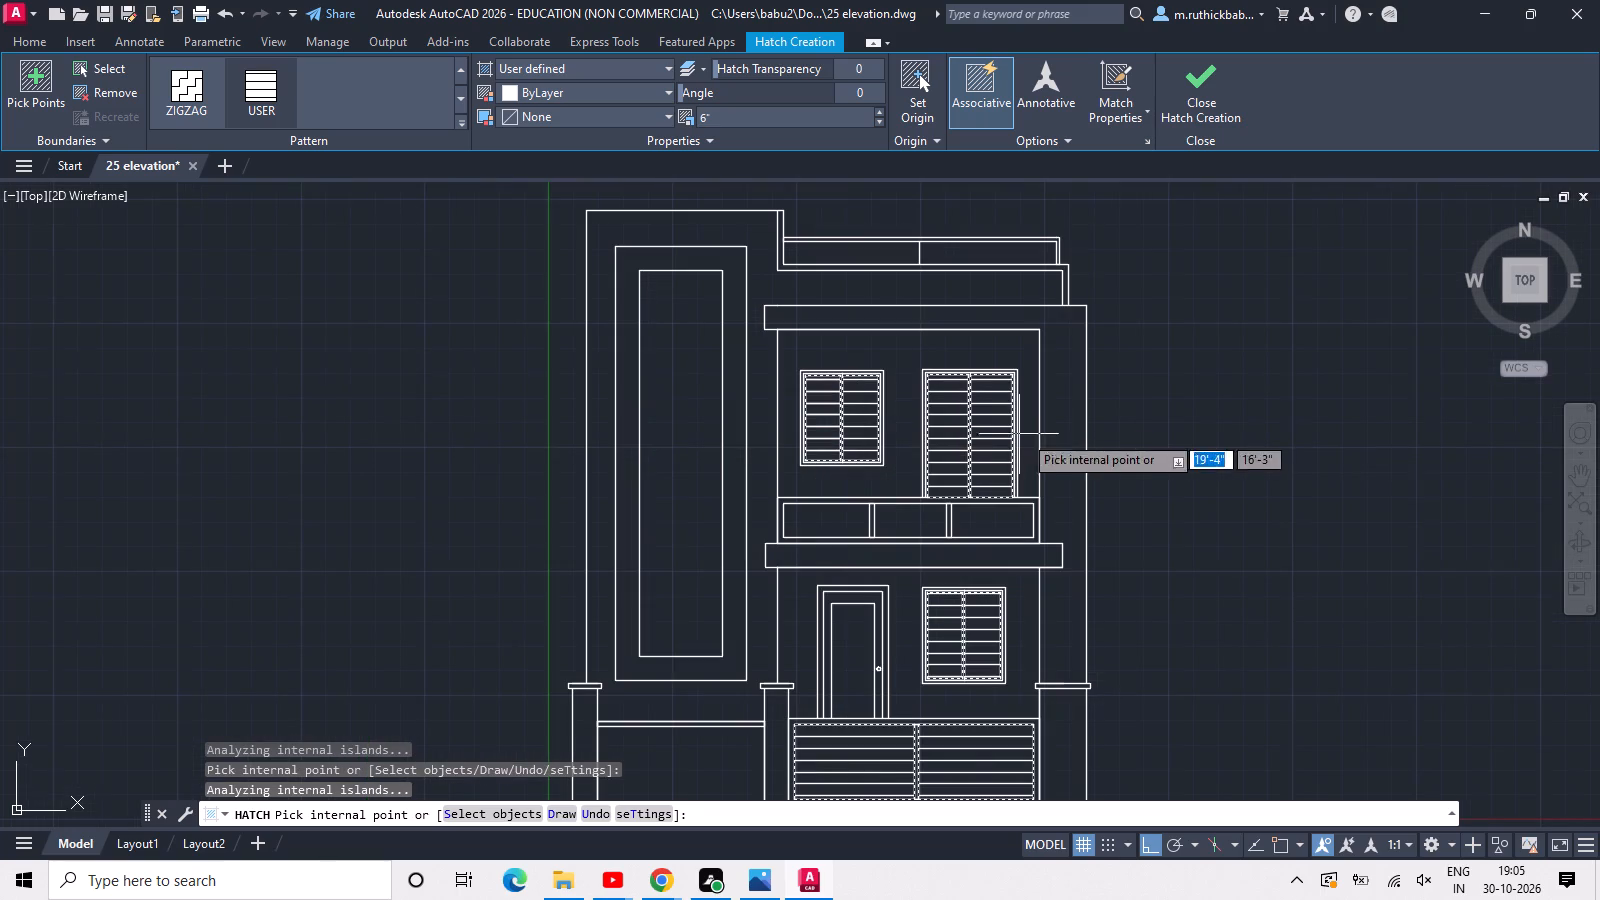
End the hatching and save the drawing.
key("ctrl+s")
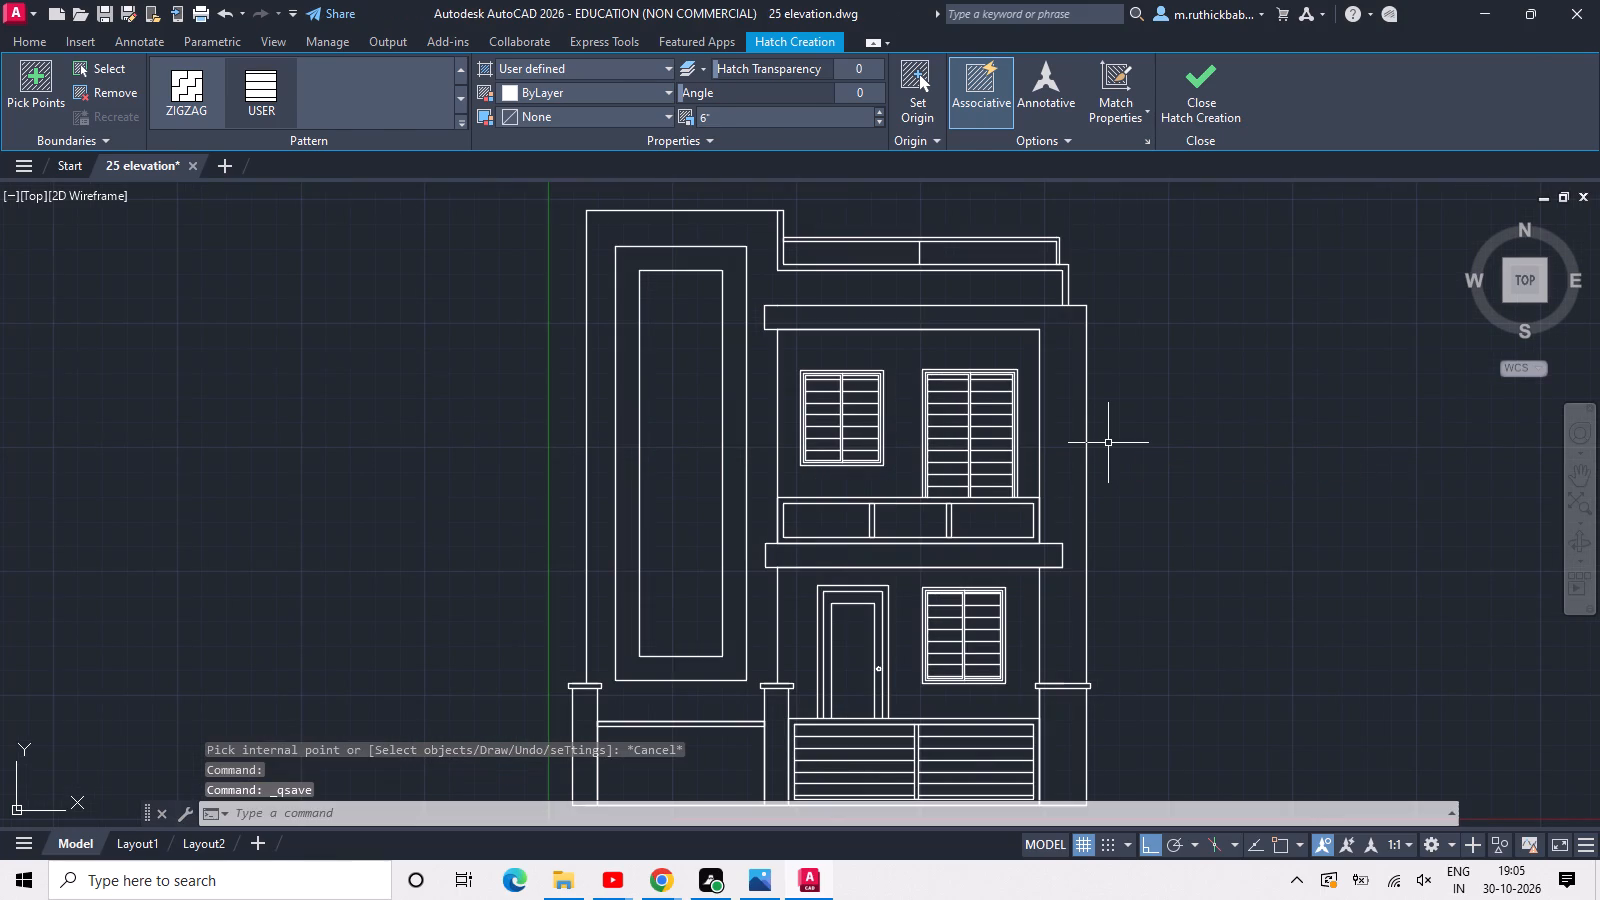
Draw a rectangle about 4'-3" by 1'-7" inside the low wall panel beneath the tall recessed frame.
scroll(1108, 443, "down", 1)
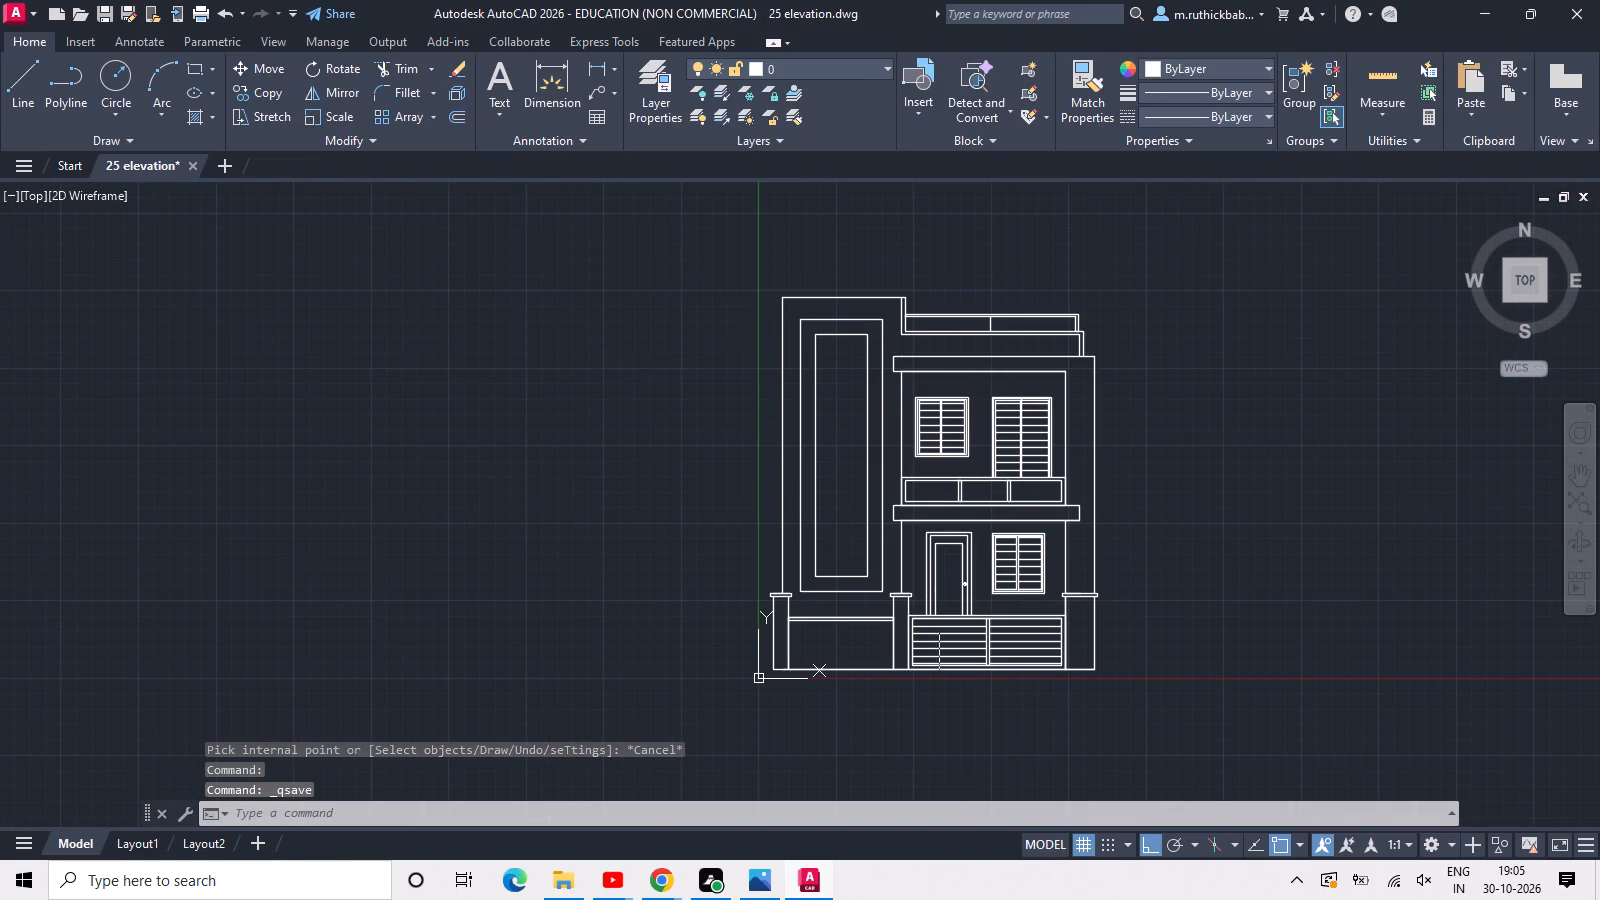
scroll(955, 616, "up", 2)
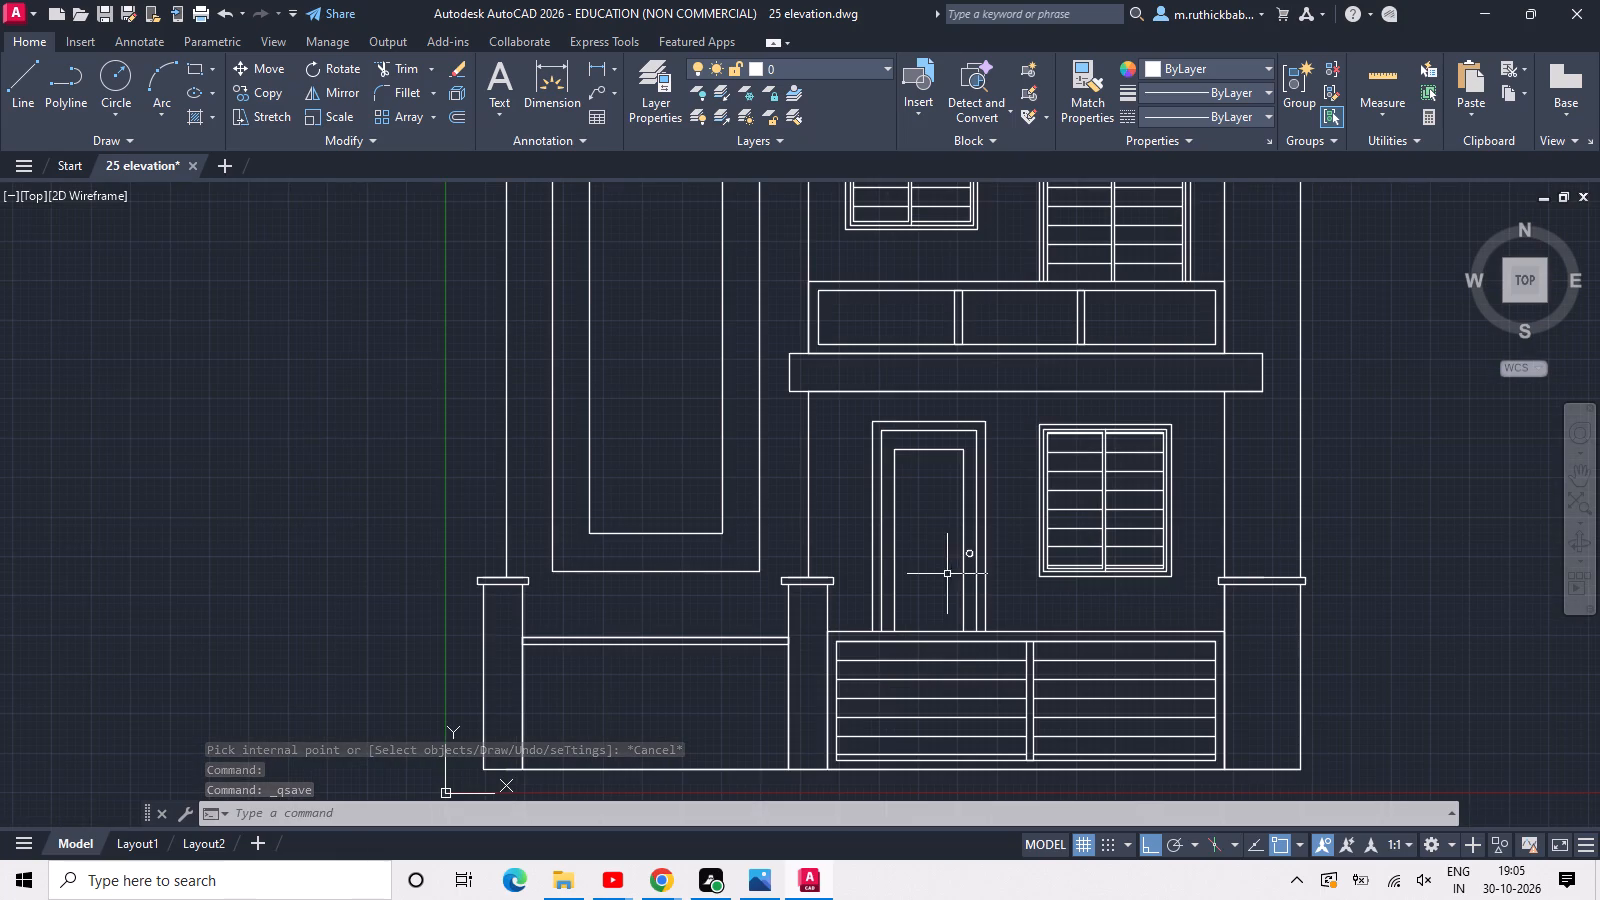
scroll(1157, 443, "up", 1)
scroll(1129, 457, "down", 1)
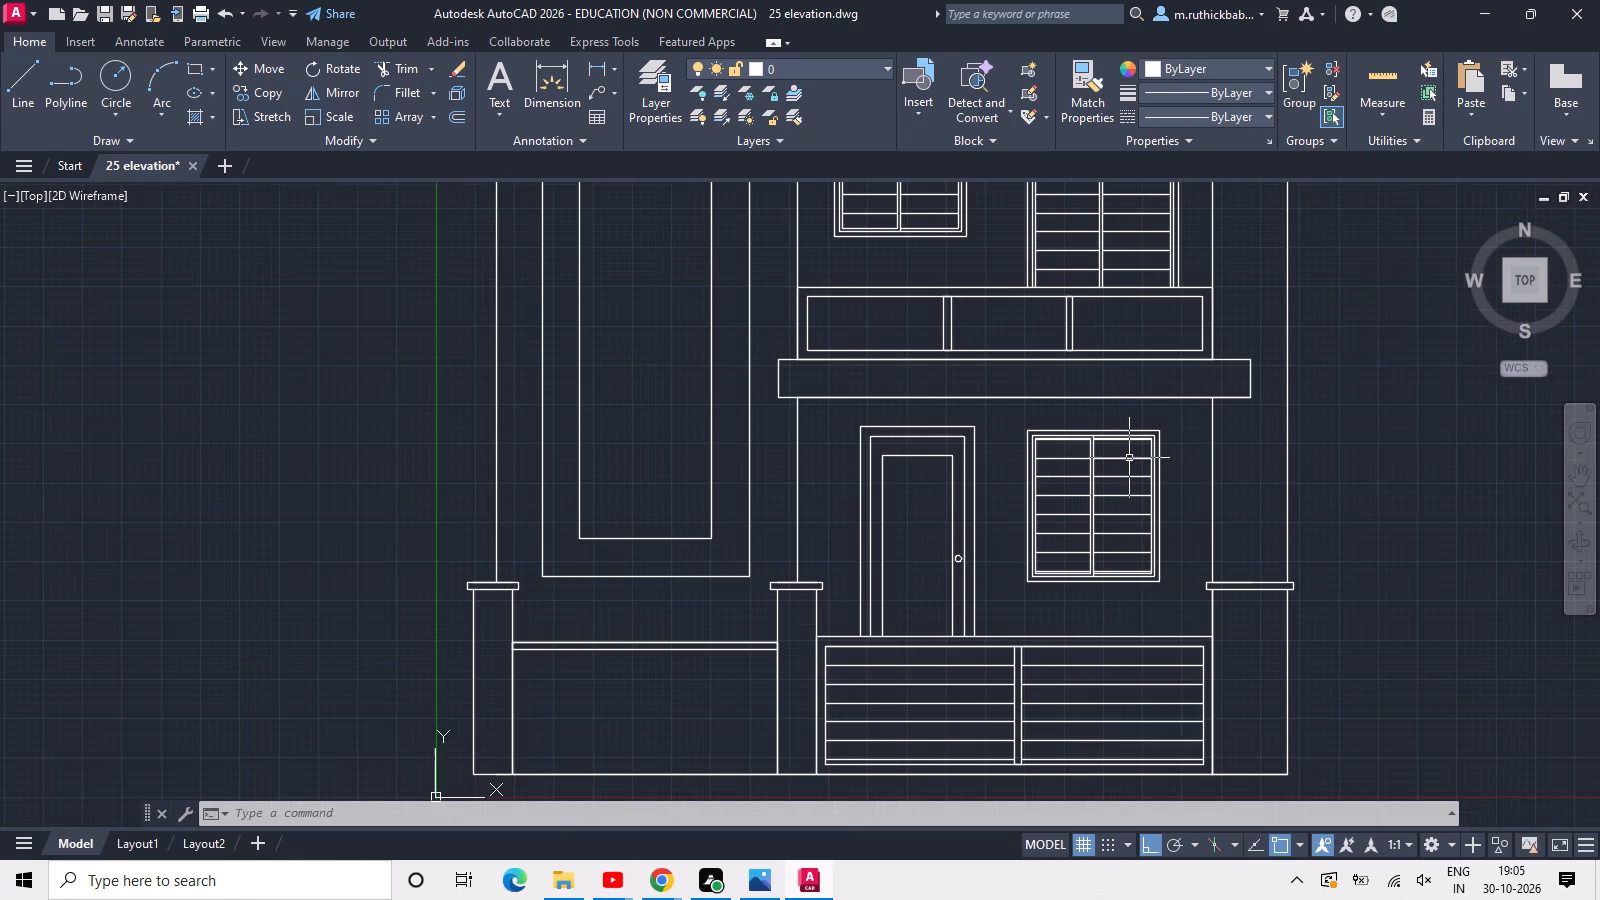
scroll(1186, 469, "down", 2)
scroll(926, 582, "up", 2)
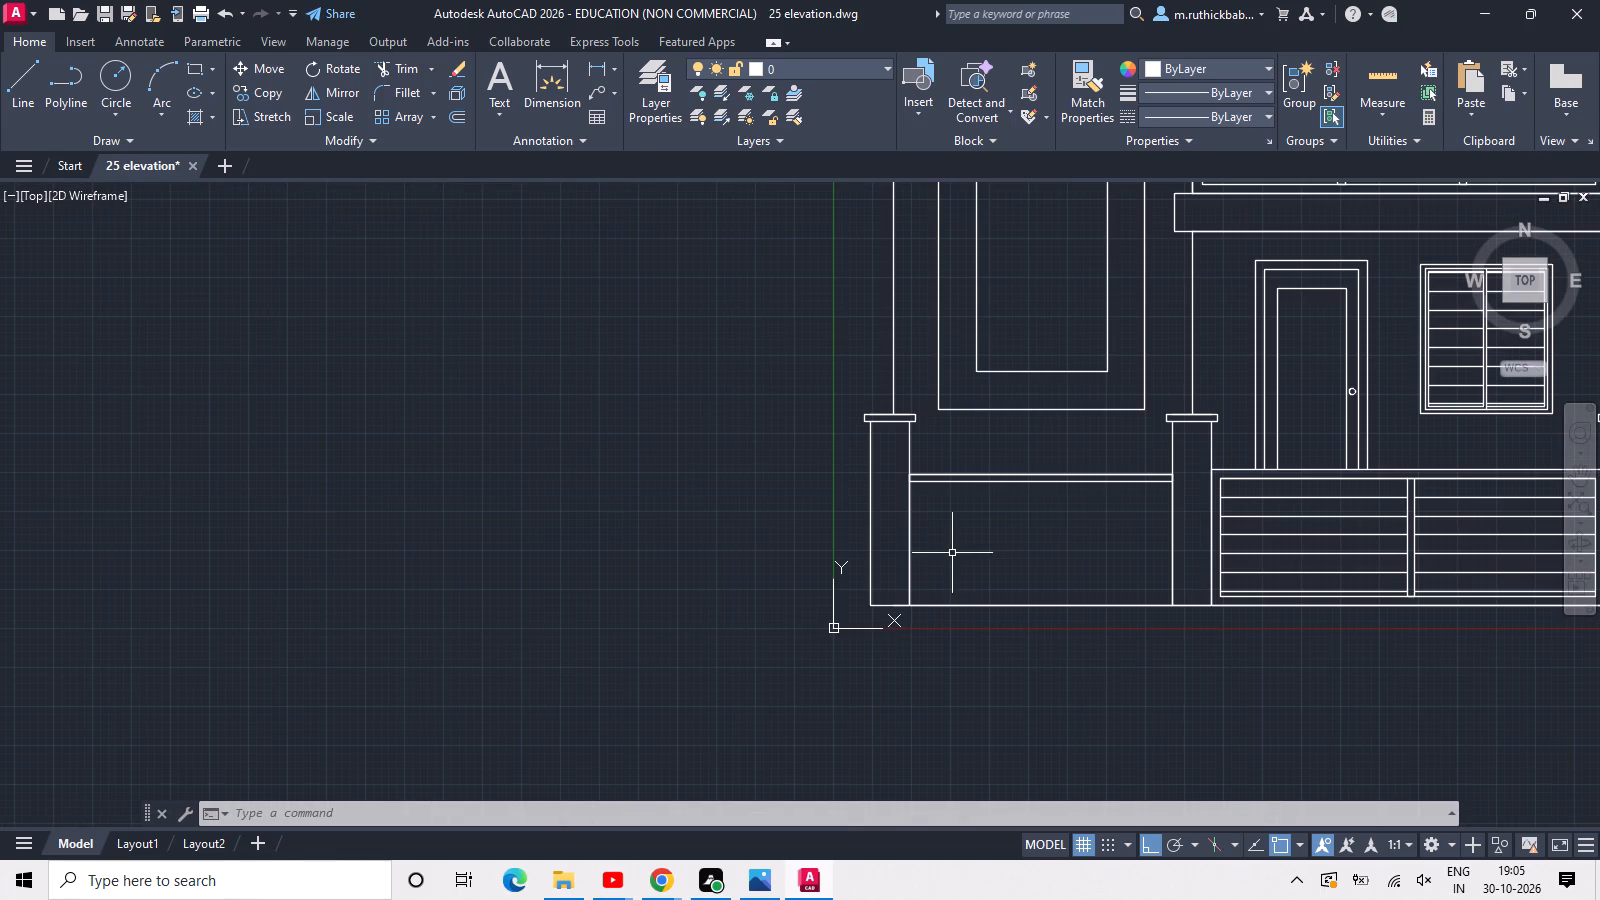
type("rec")
key("space")
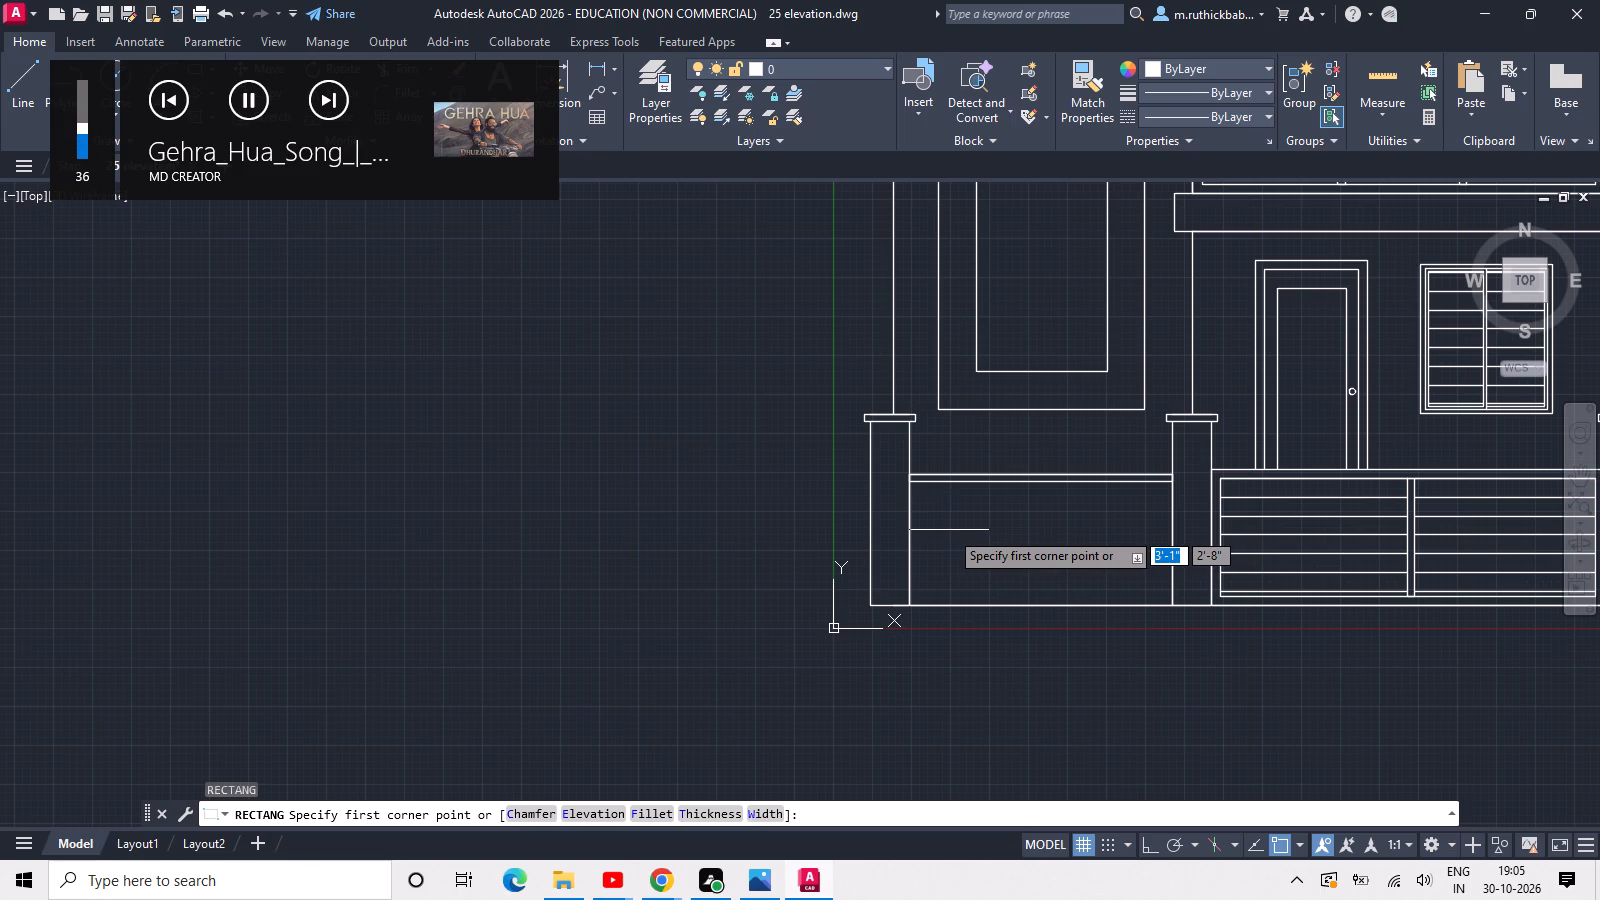
left_click(242, 114)
left_click(243, 103)
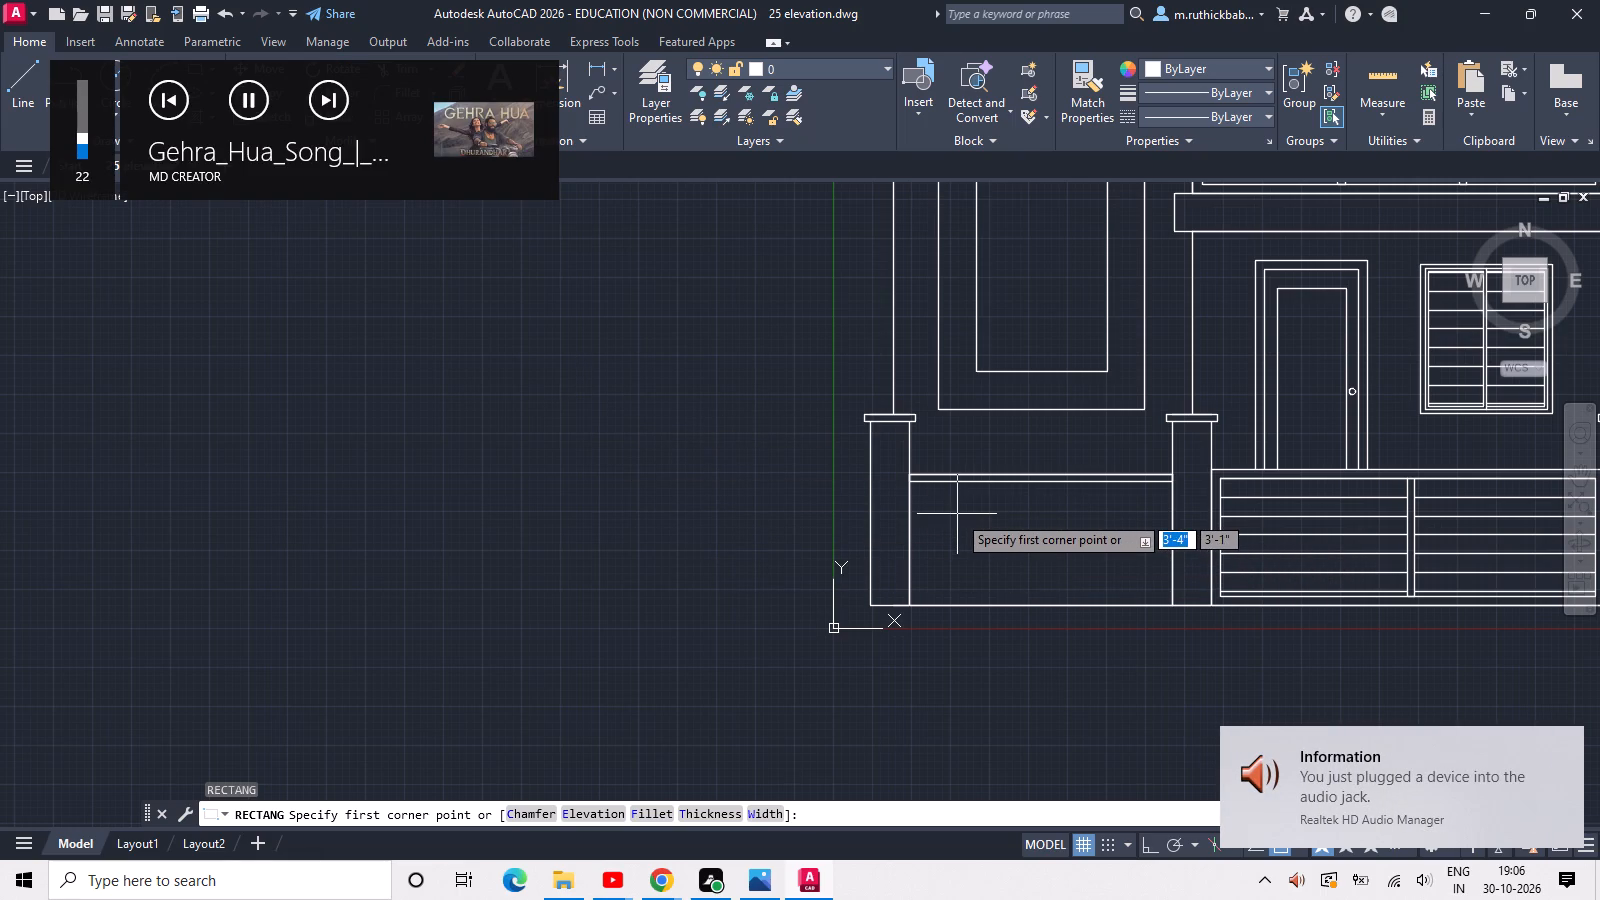
left_click(957, 516)
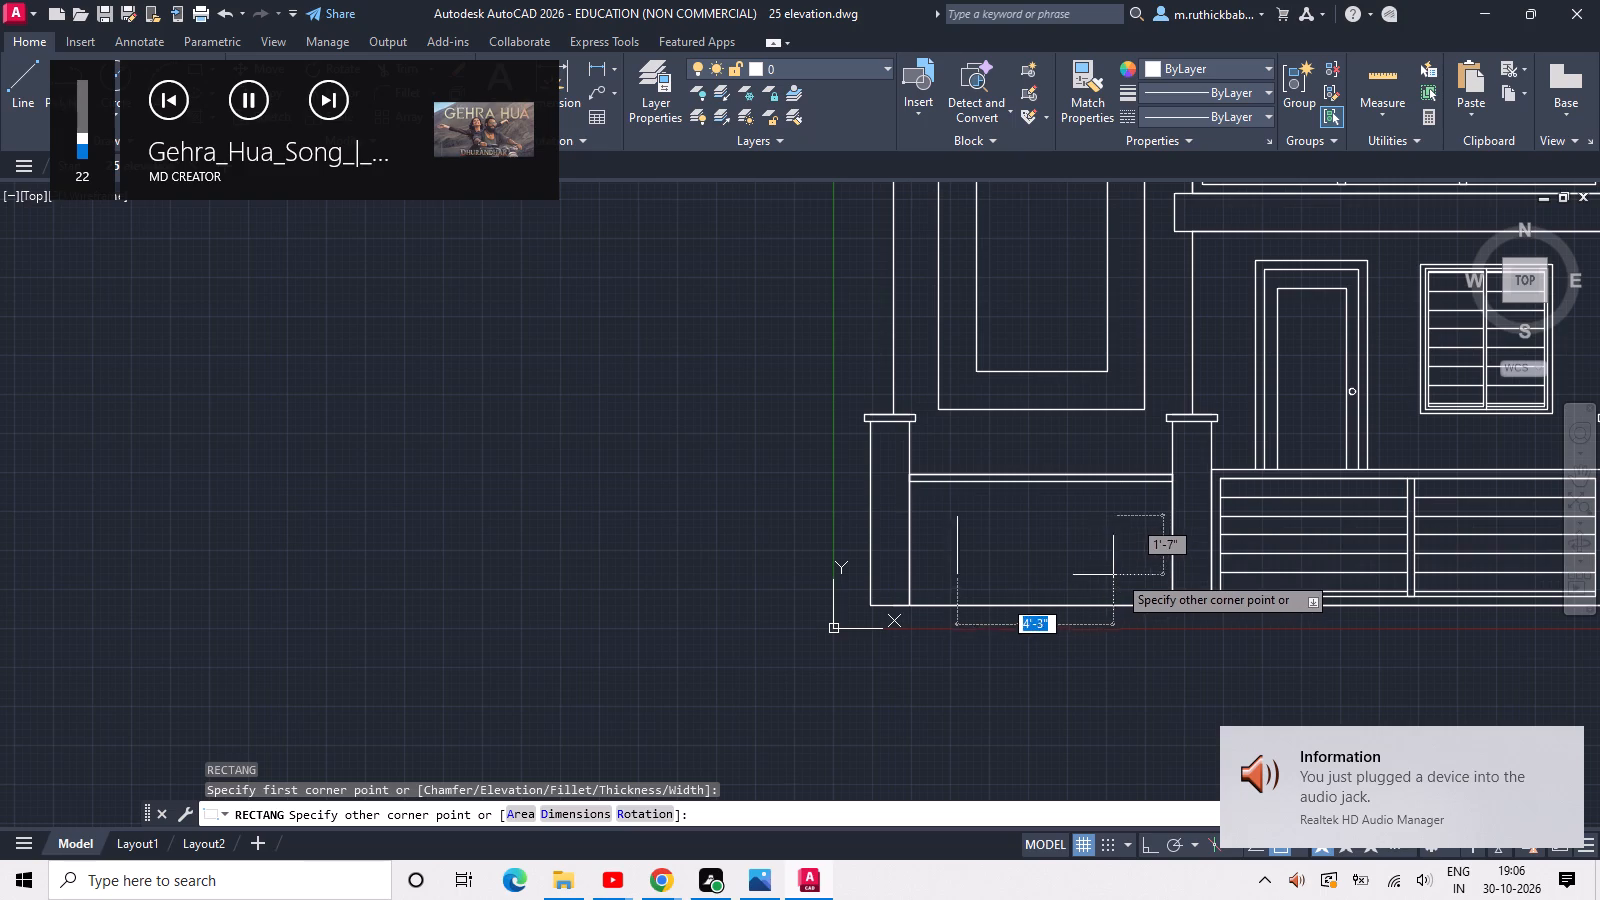
left_click(1122, 577)
Offset the new low-wall rectangle inward by 5".
key("o")
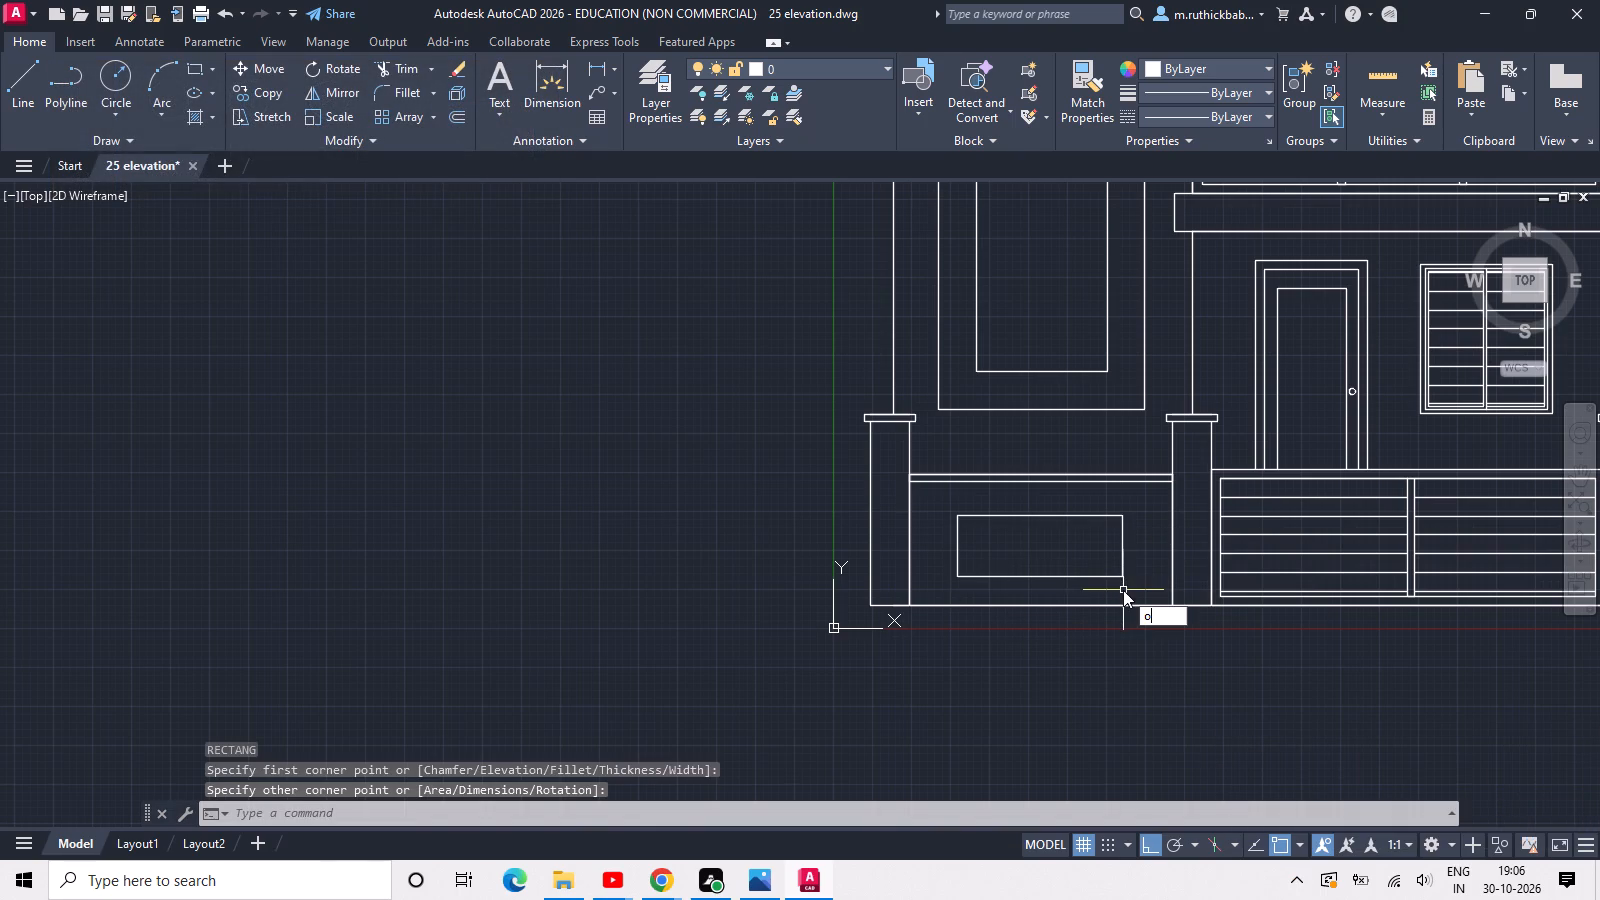
type("ff")
key("space")
type("5")
key("space")
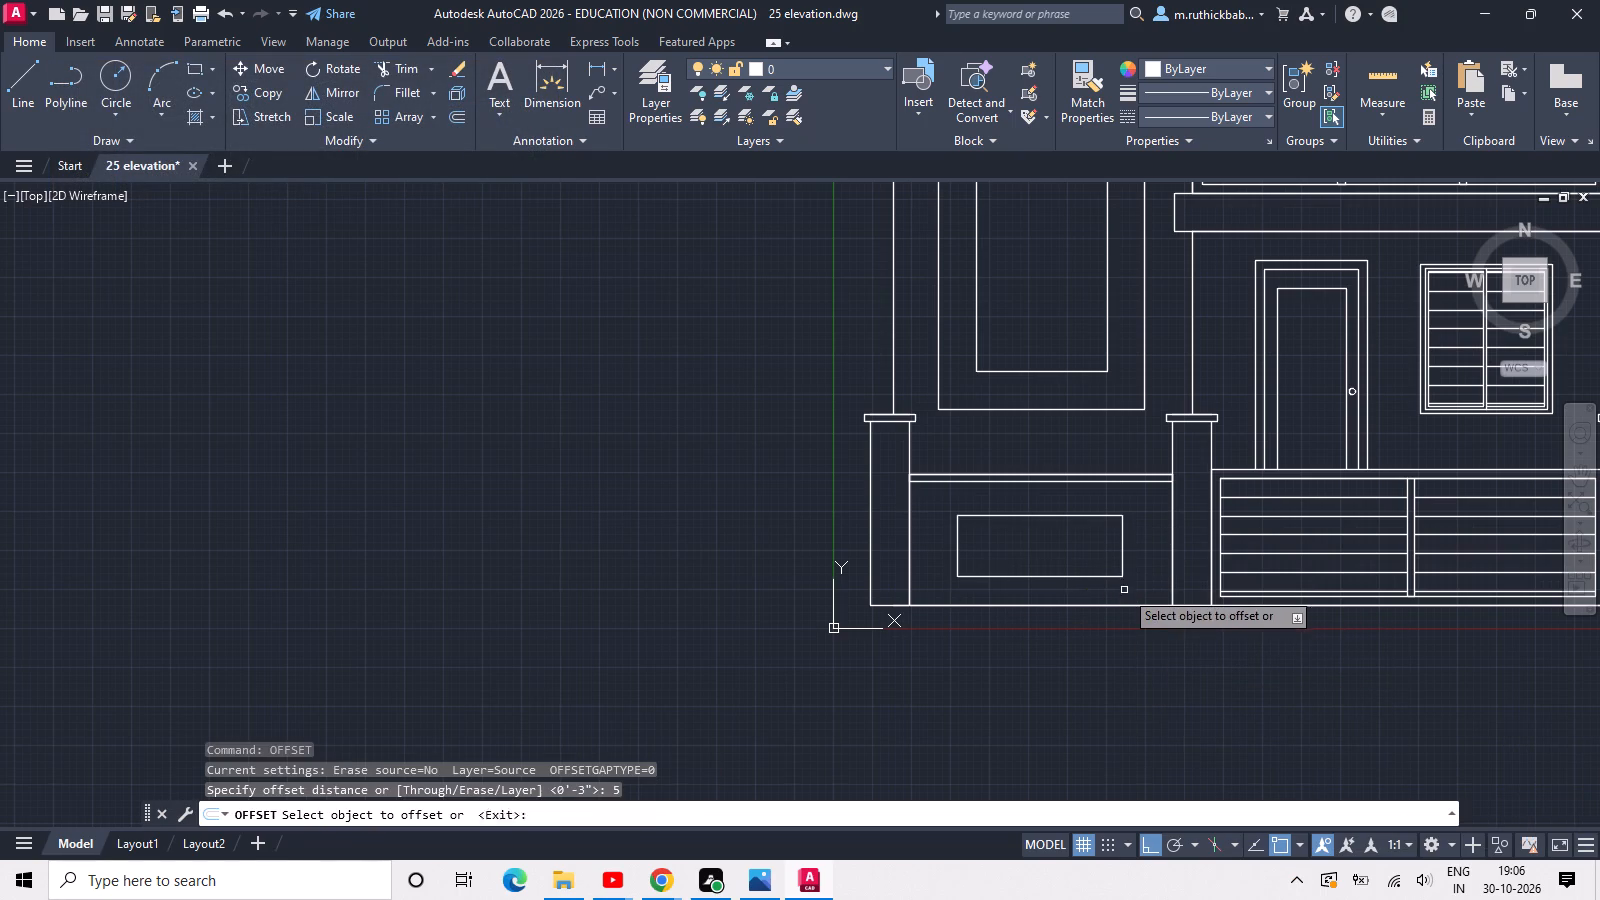
left_click(1106, 577)
left_click(1101, 568)
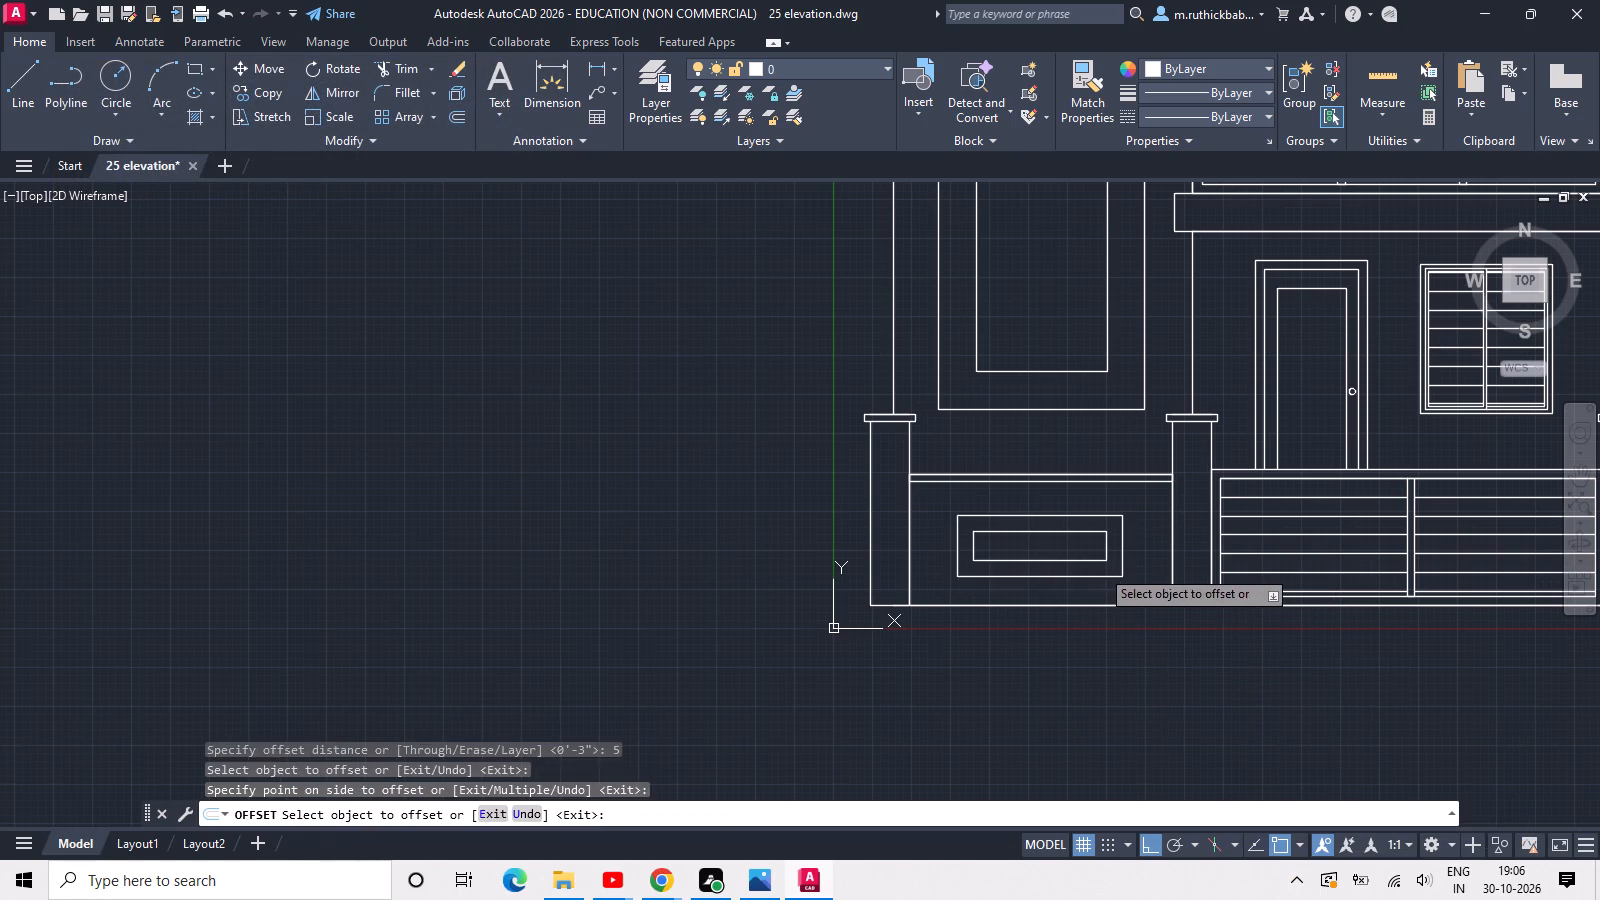
key("Escape")
Save the elevation drawing with the added wall panel.
scroll(1100, 567, "down", 2)
key("ctrl+s")
key("ctrl+s")
Open the plot setup for the model and choose DWG To PDF.pc3 as the plotter.
middle_click_drag(1133, 600, 1040, 632)
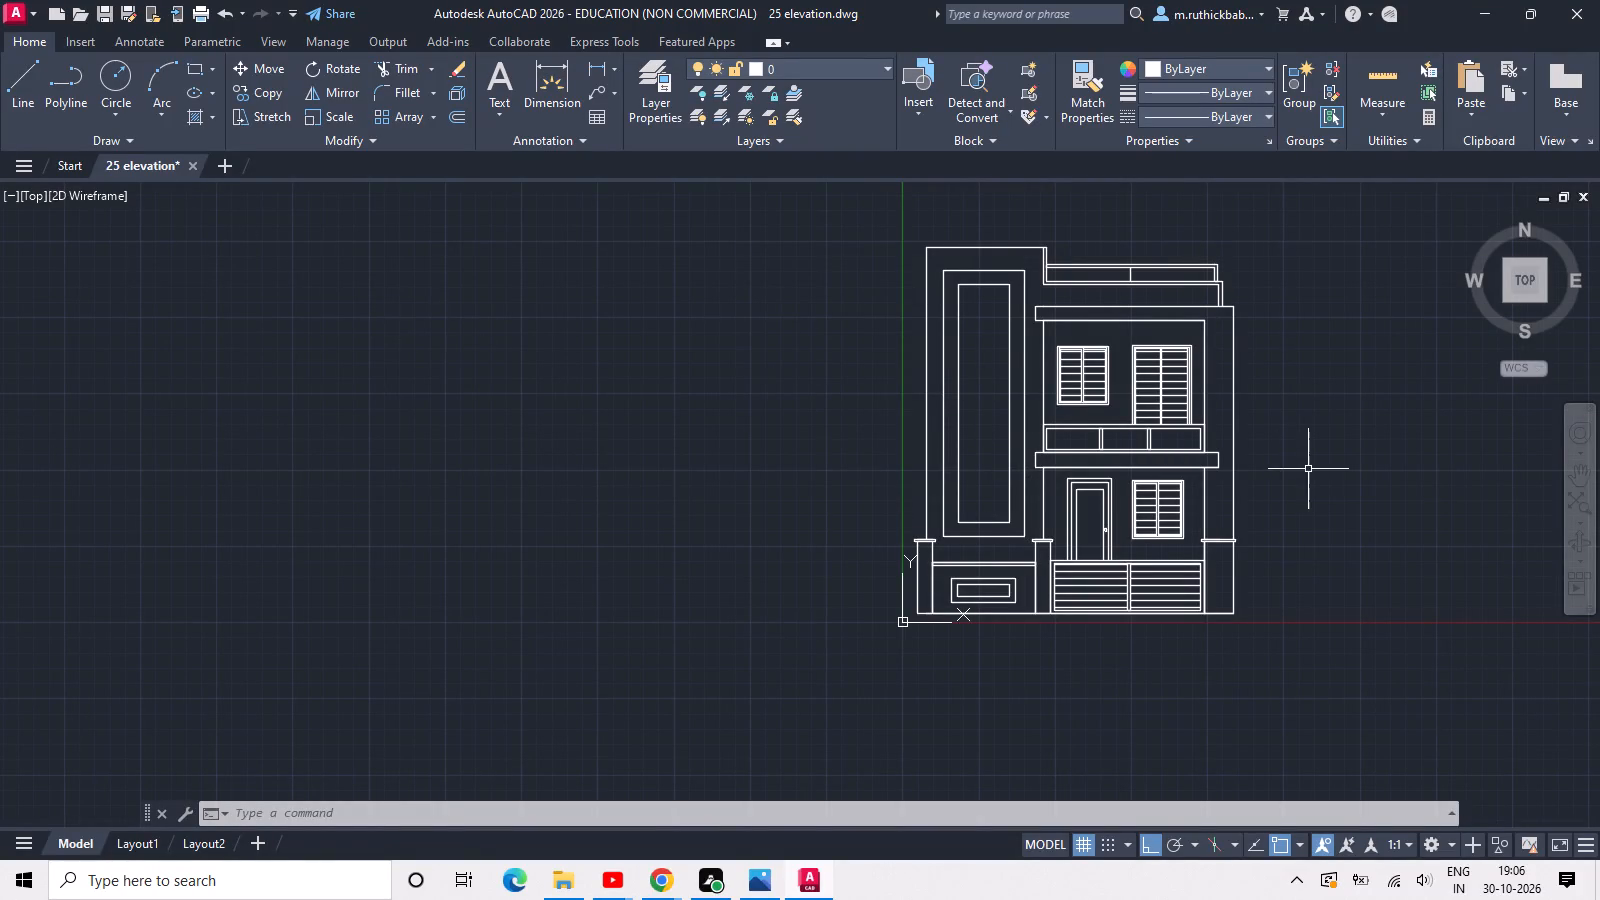
key("ctrl+p")
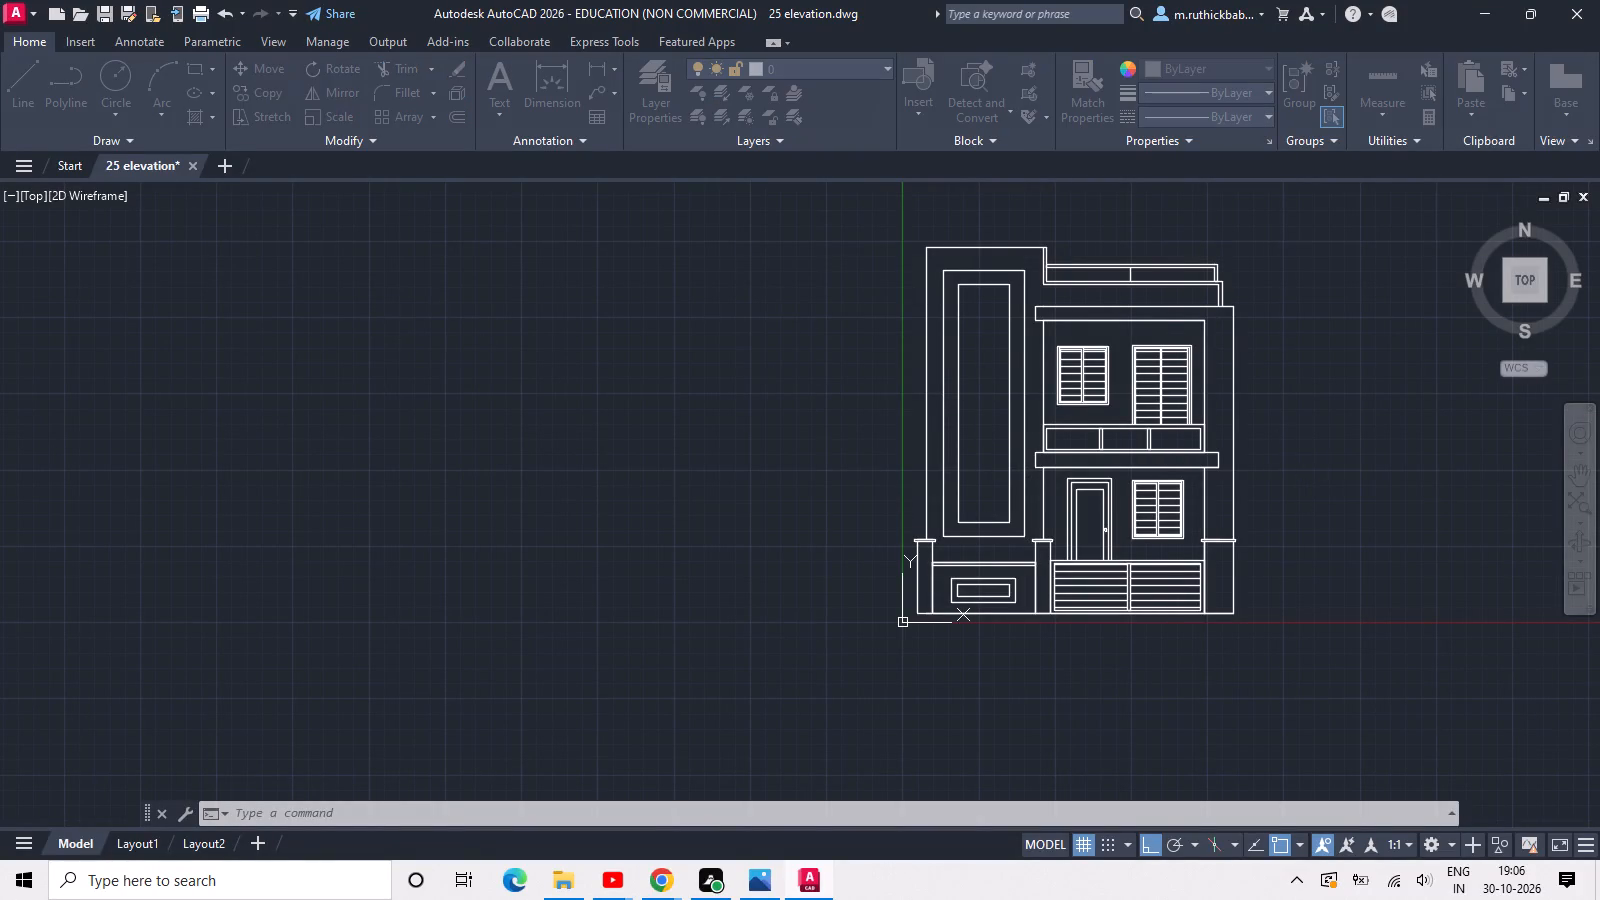
left_click(678, 282)
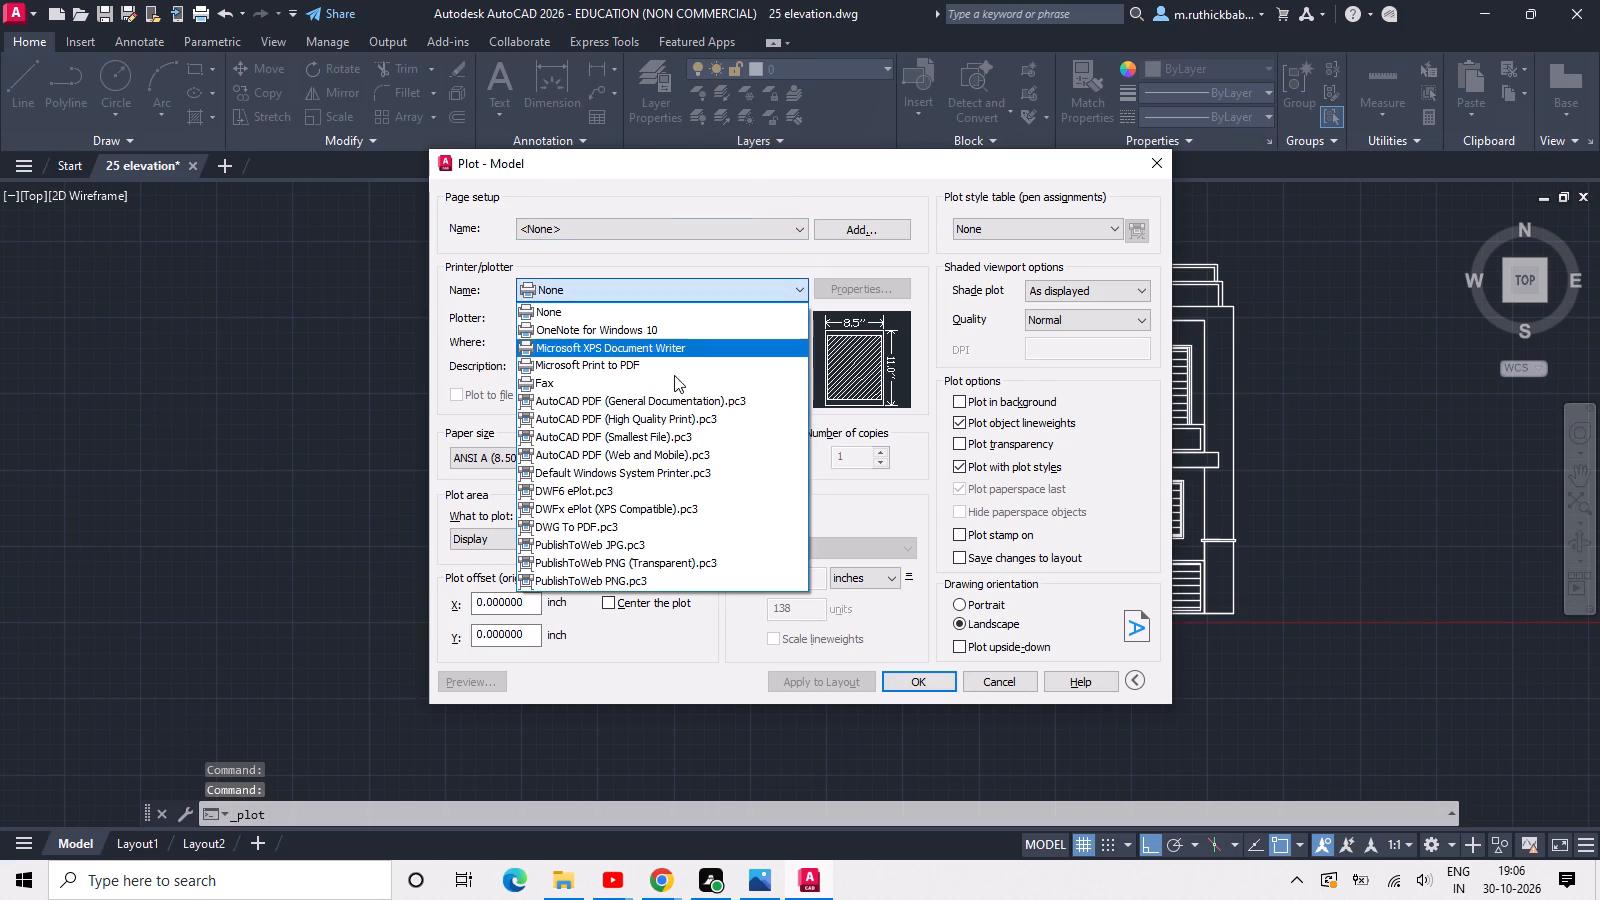
left_click(640, 486)
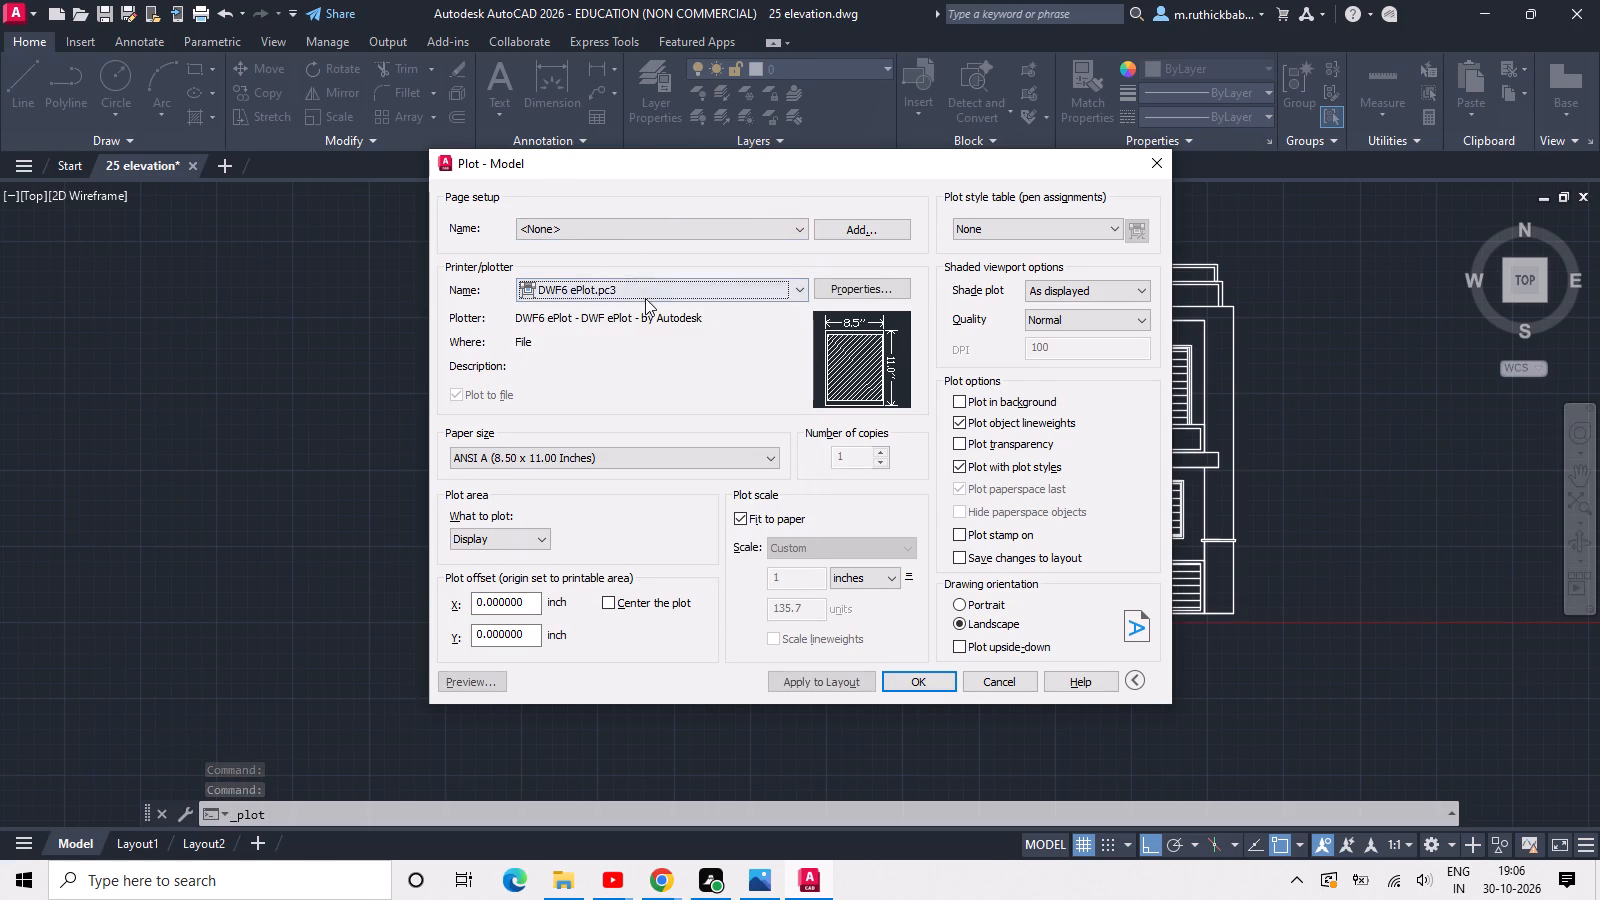
left_click(645, 293)
left_click(632, 534)
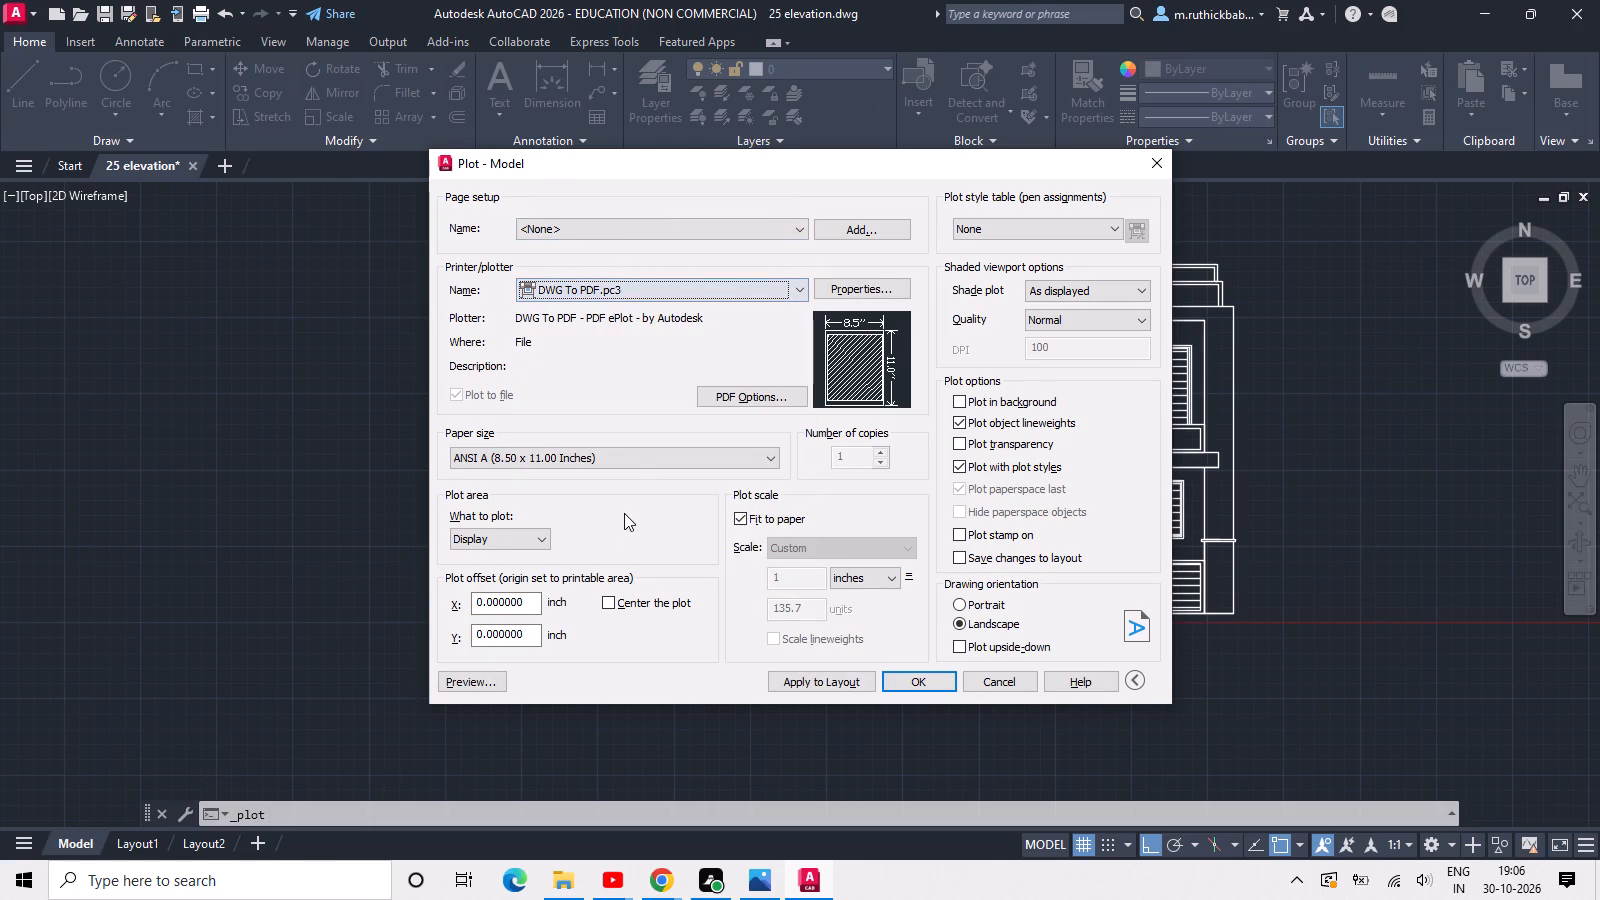
Set the plot area to a window enclosing the whole facade elevation and center the plot on the sheet.
left_click(501, 548)
left_click(512, 595)
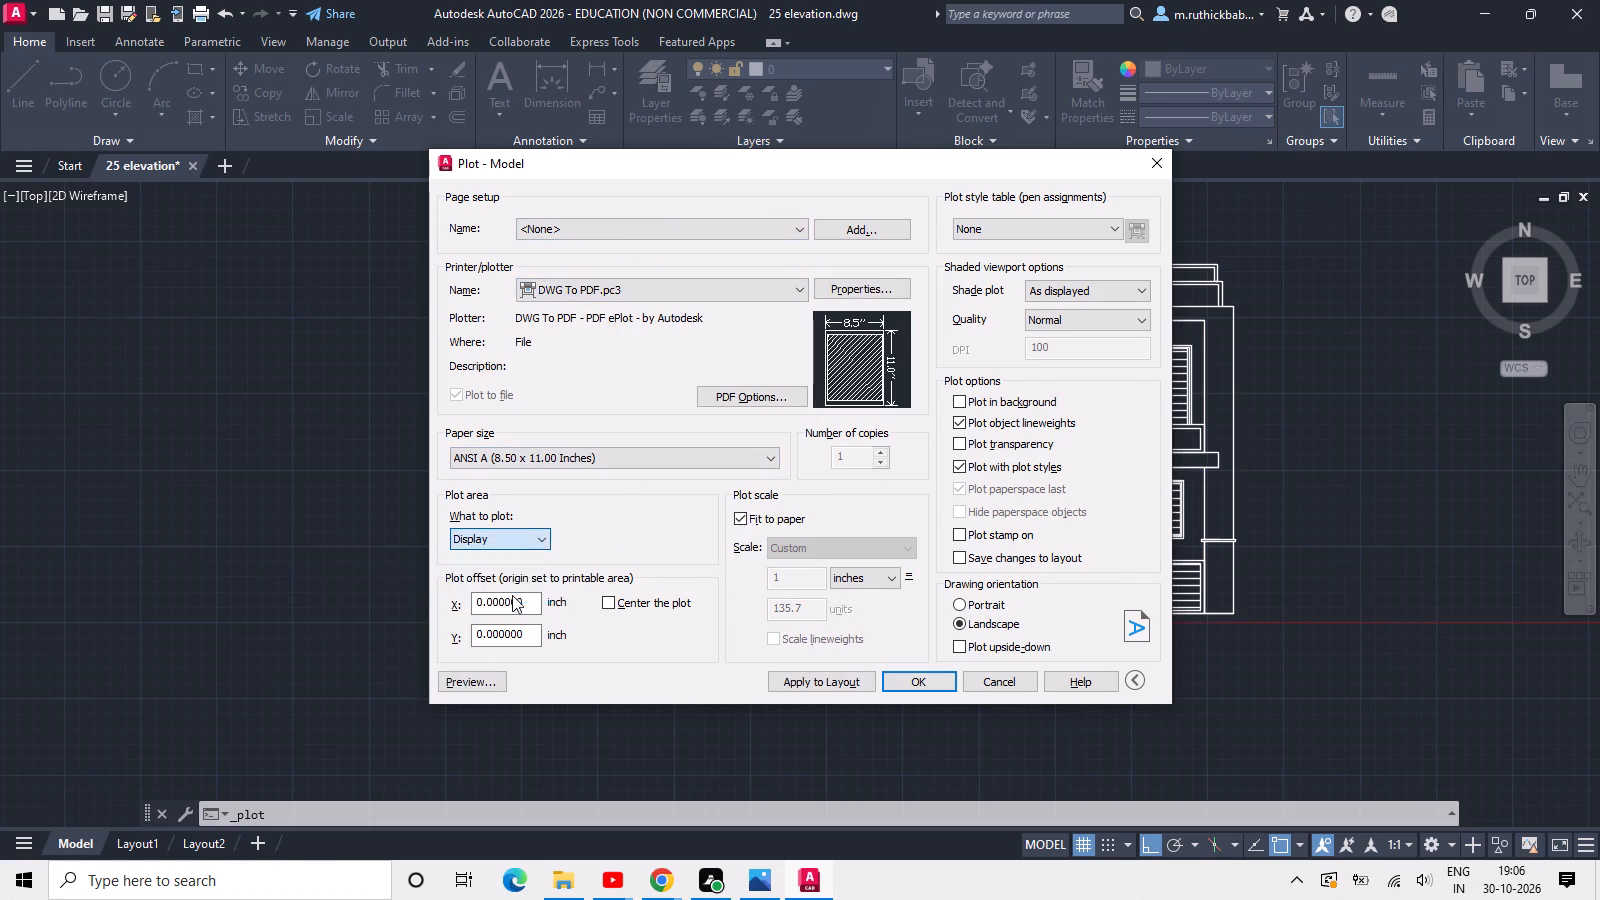
left_click(869, 225)
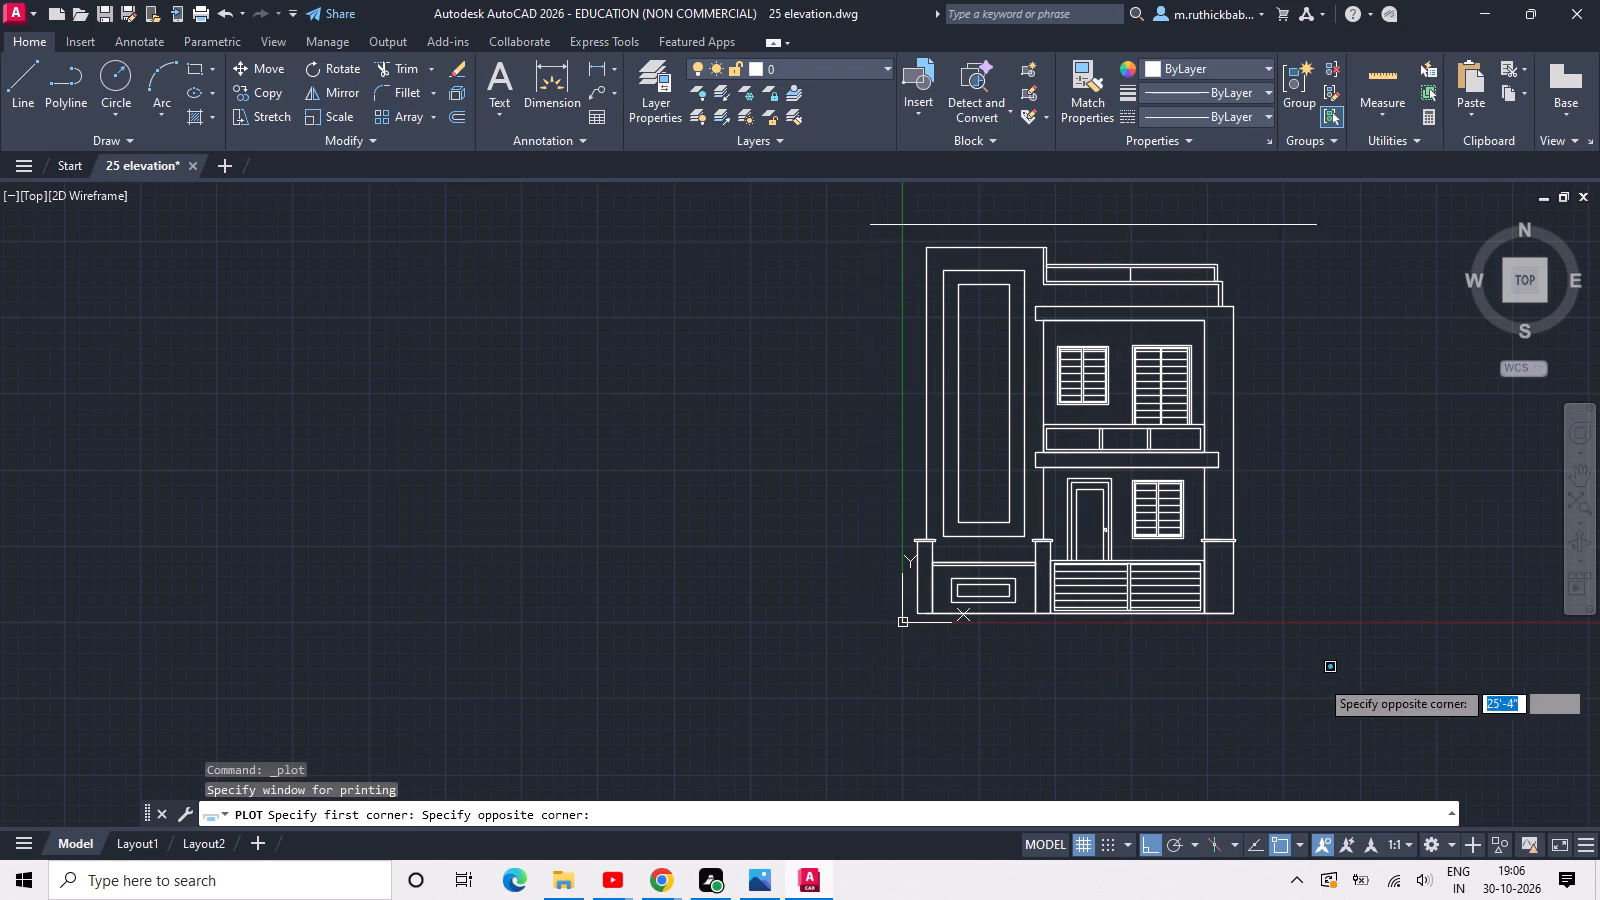
left_click(1282, 649)
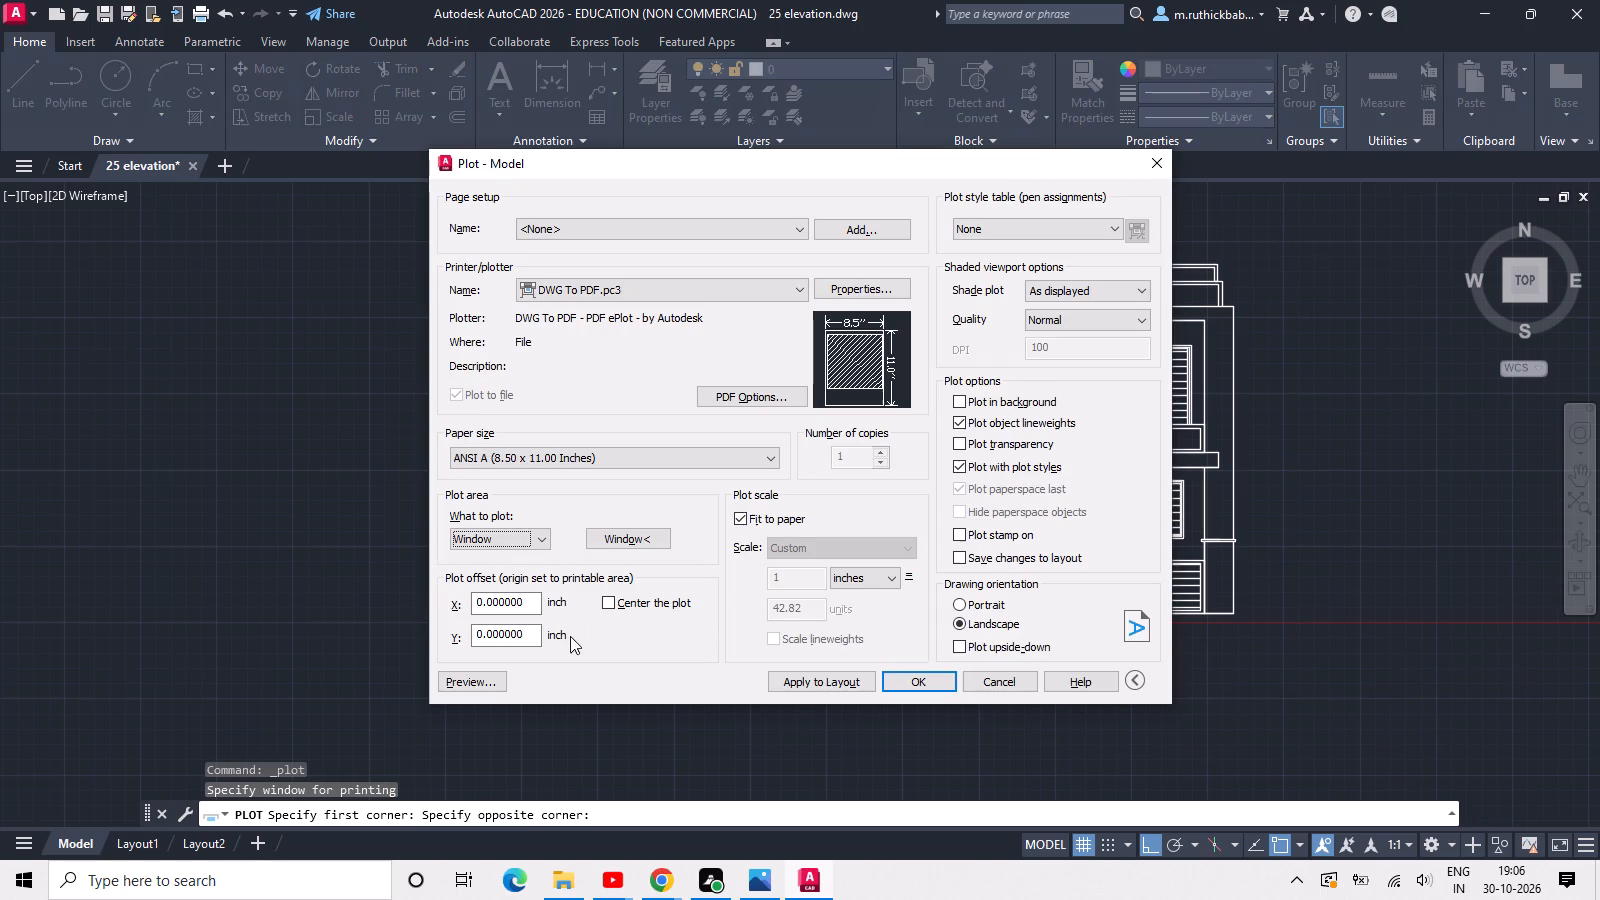
left_click(610, 598)
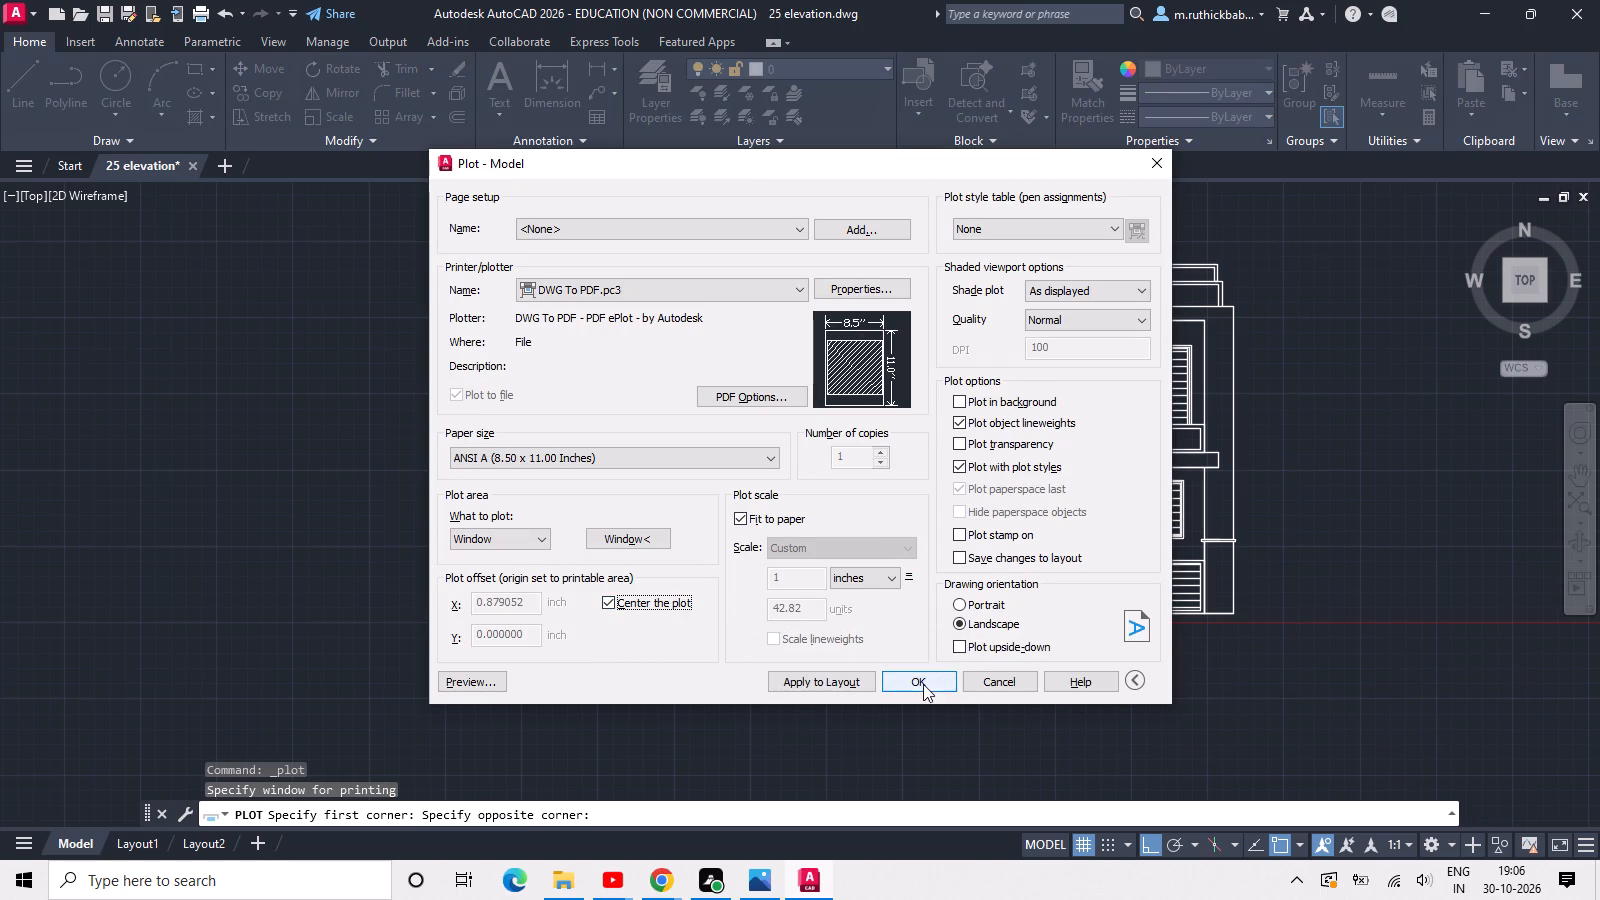
Plot the elevation to 25 elevation-Model.pdf in the Documents folder and look over the resulting PDF in Chrome.
left_click(923, 684)
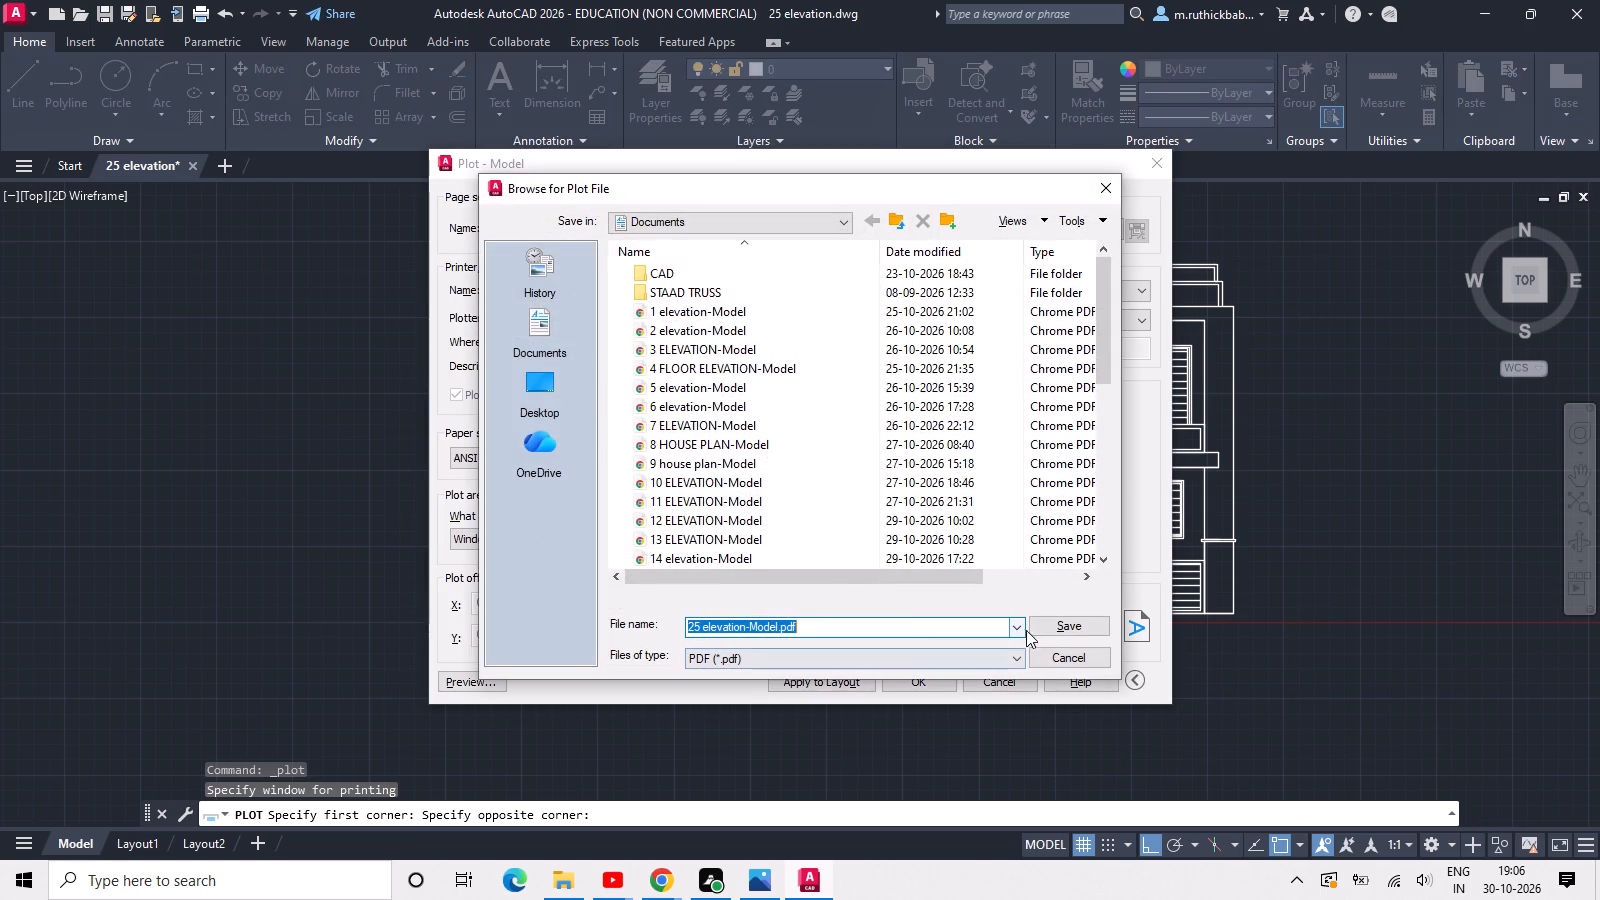
left_click(1053, 619)
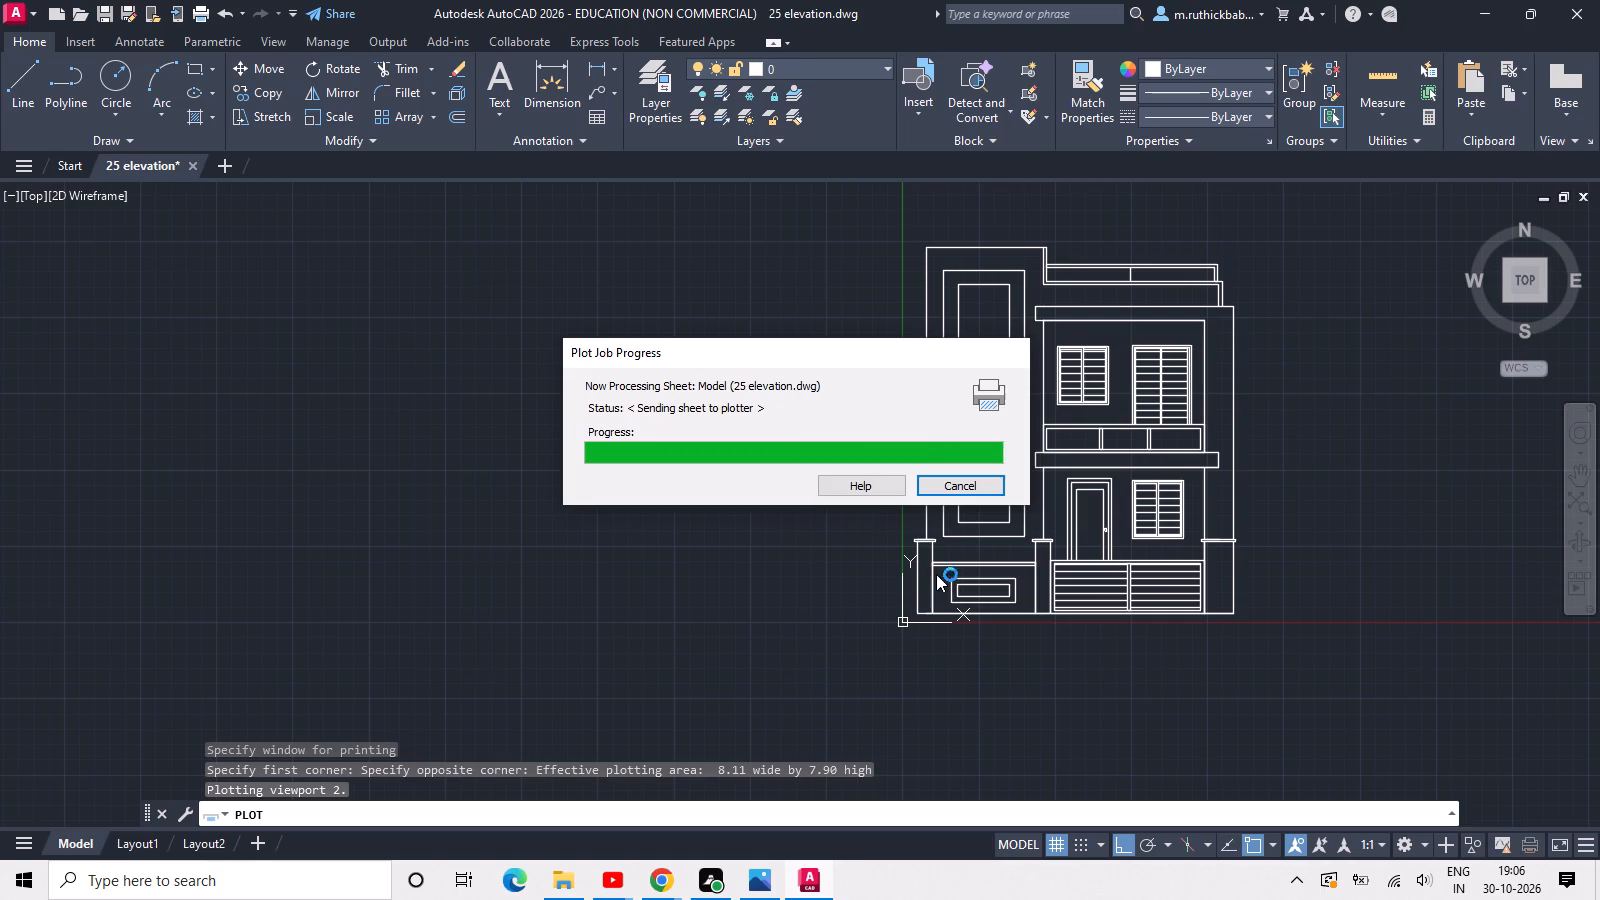
middle_click_drag(839, 627, 858, 525)
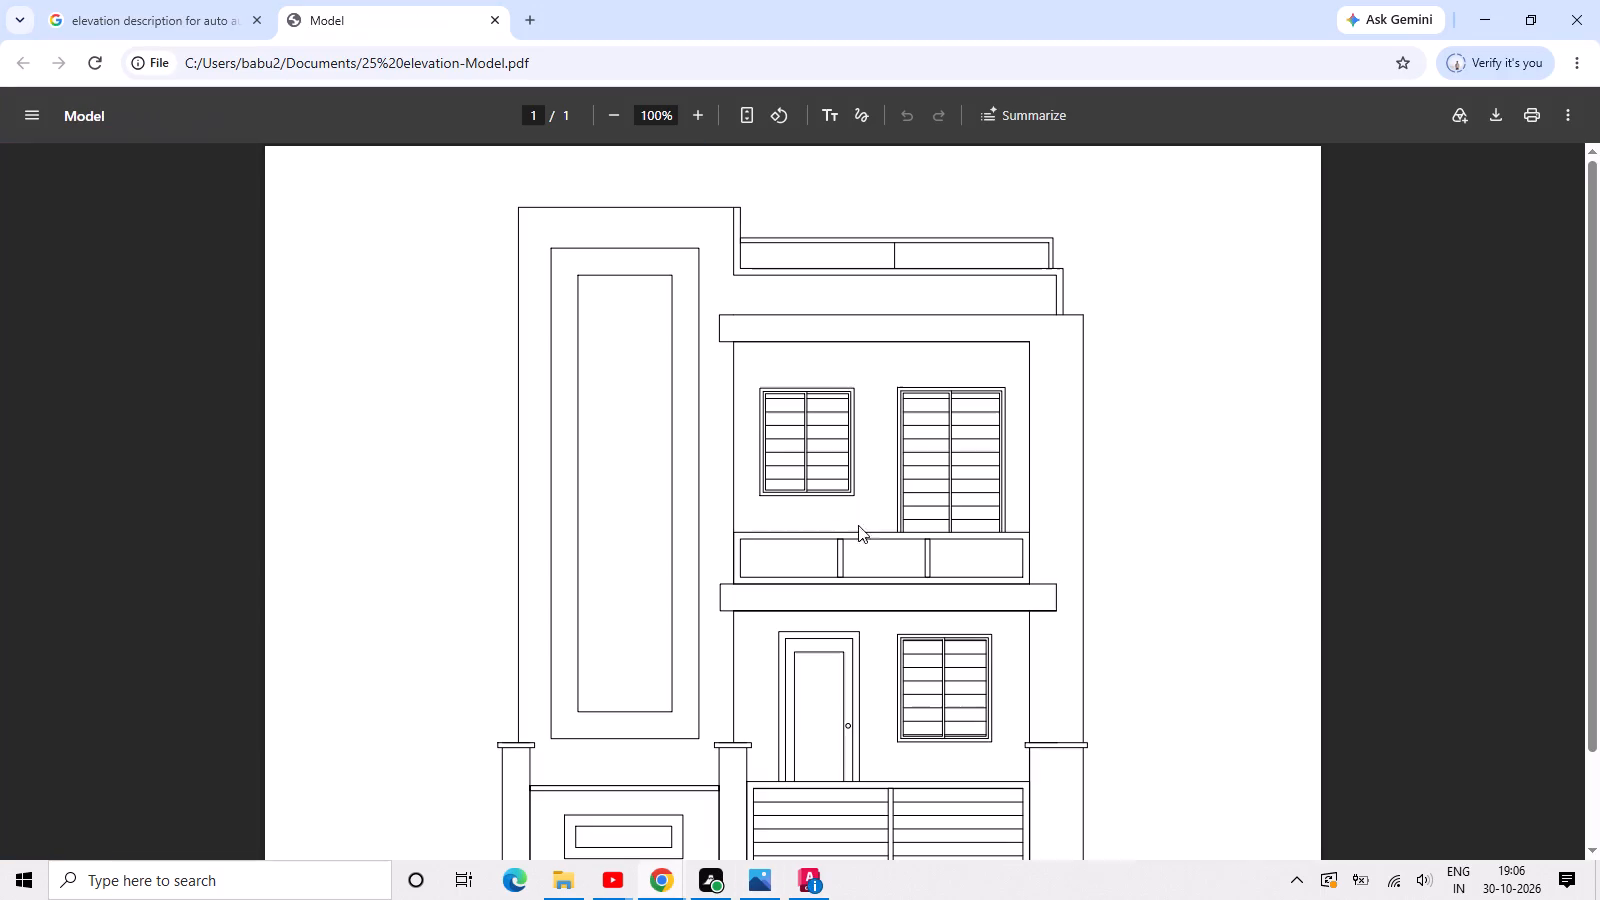
middle_click_drag(858, 525, 863, 496)
scroll(866, 493, "down", 3)
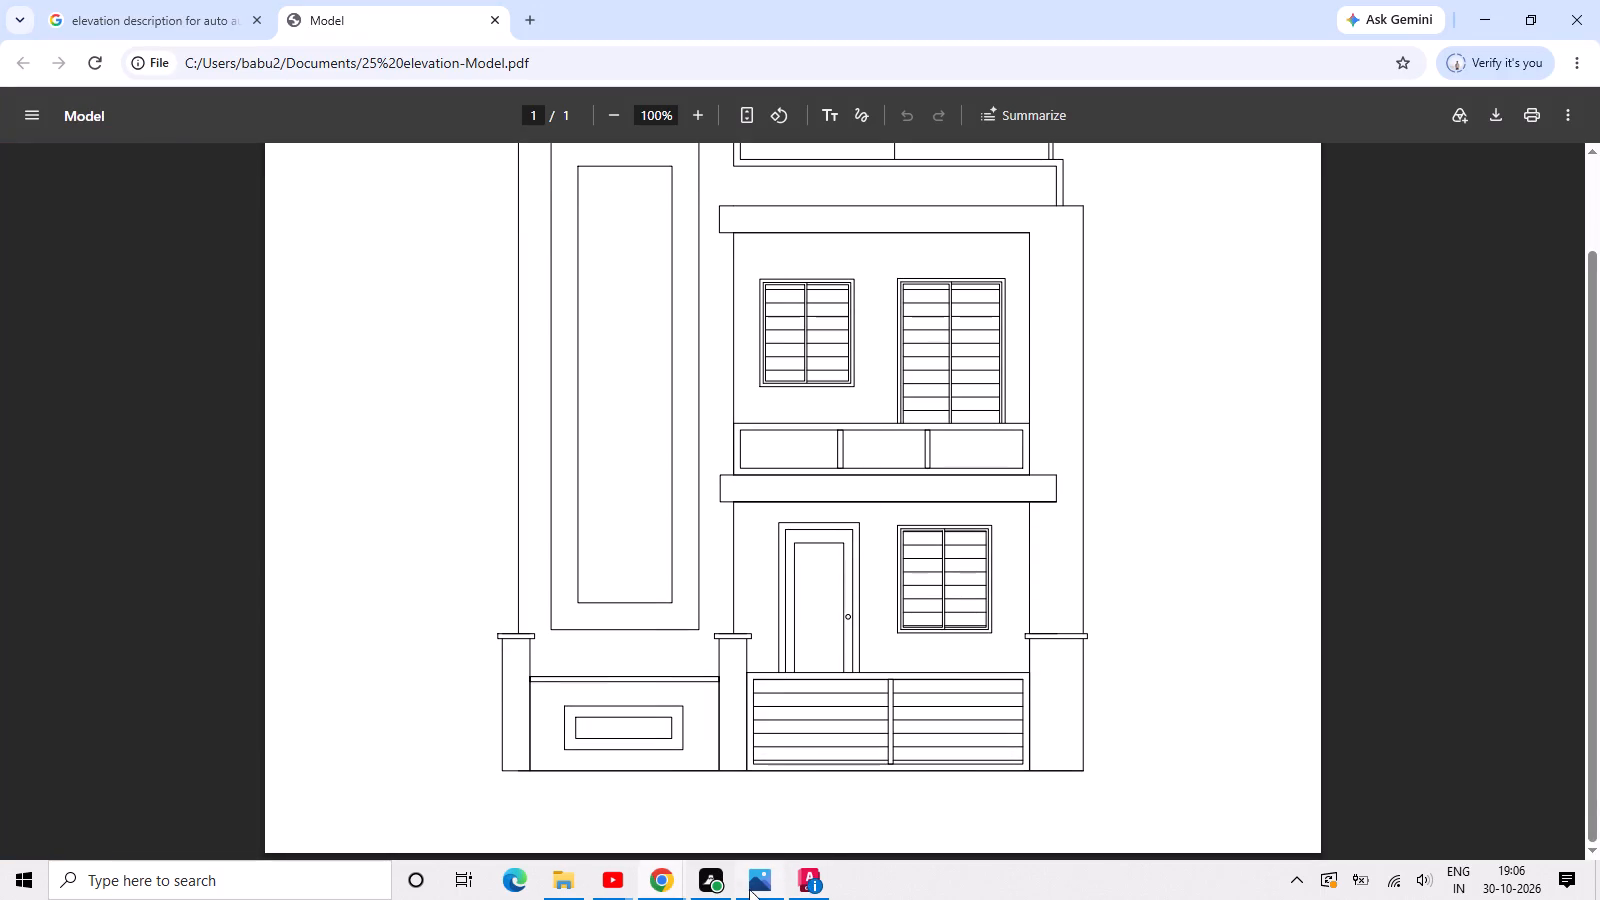